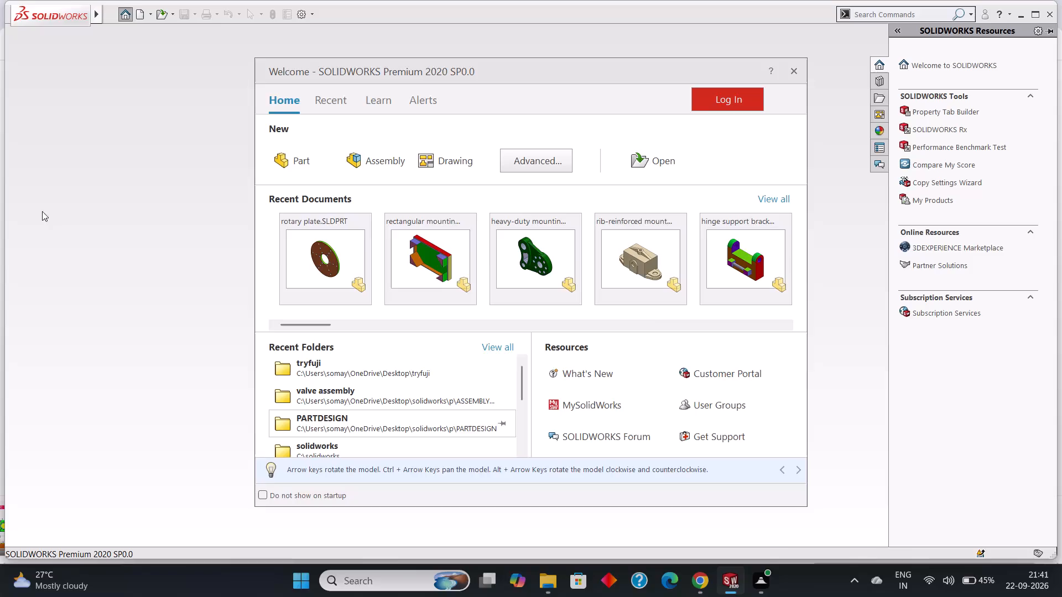
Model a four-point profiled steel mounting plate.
Create a new part document.
click(287, 160)
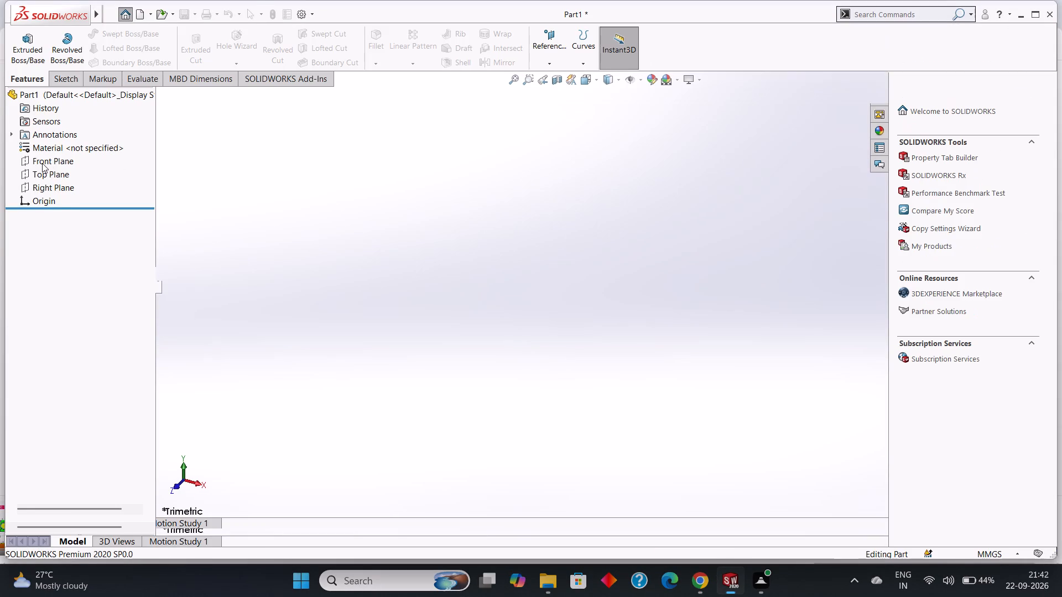
Start a sketch on the Front Plane and draw a 100 mm horizontal line from the origin along +X.
click(48, 210)
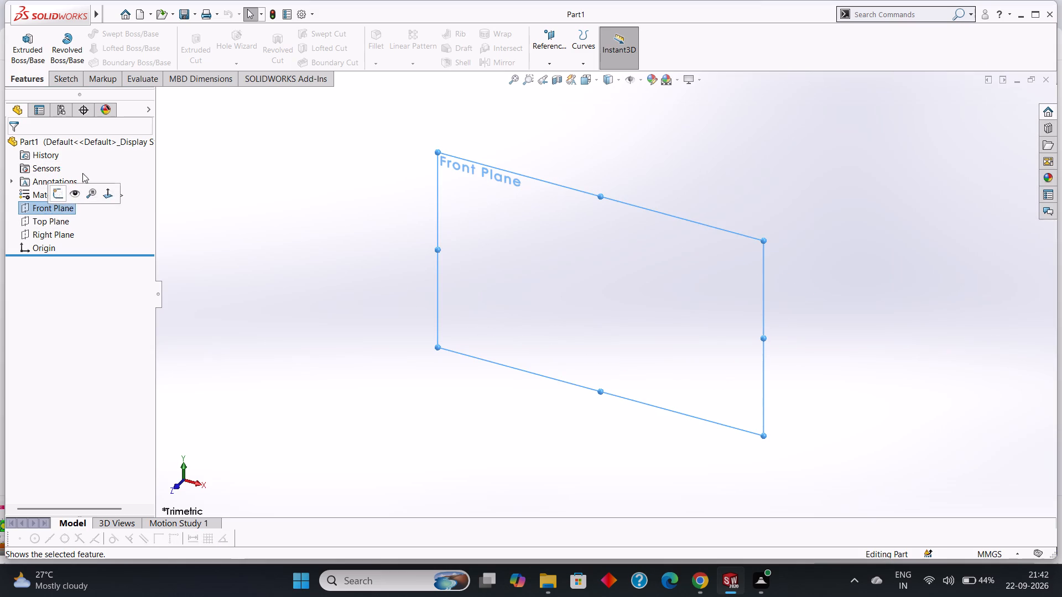
click(75, 76)
click(105, 34)
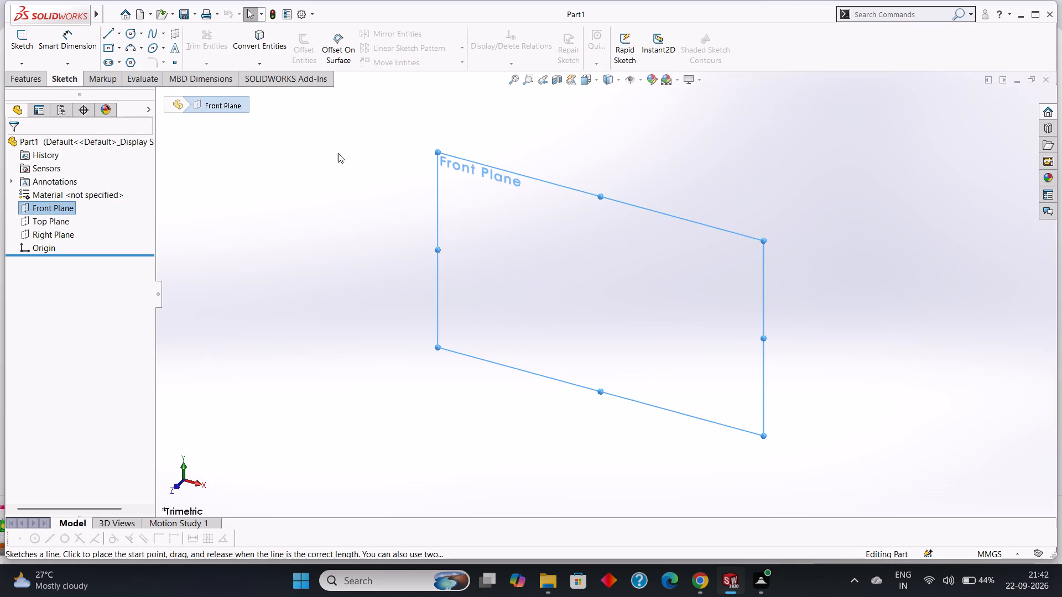
click(109, 36)
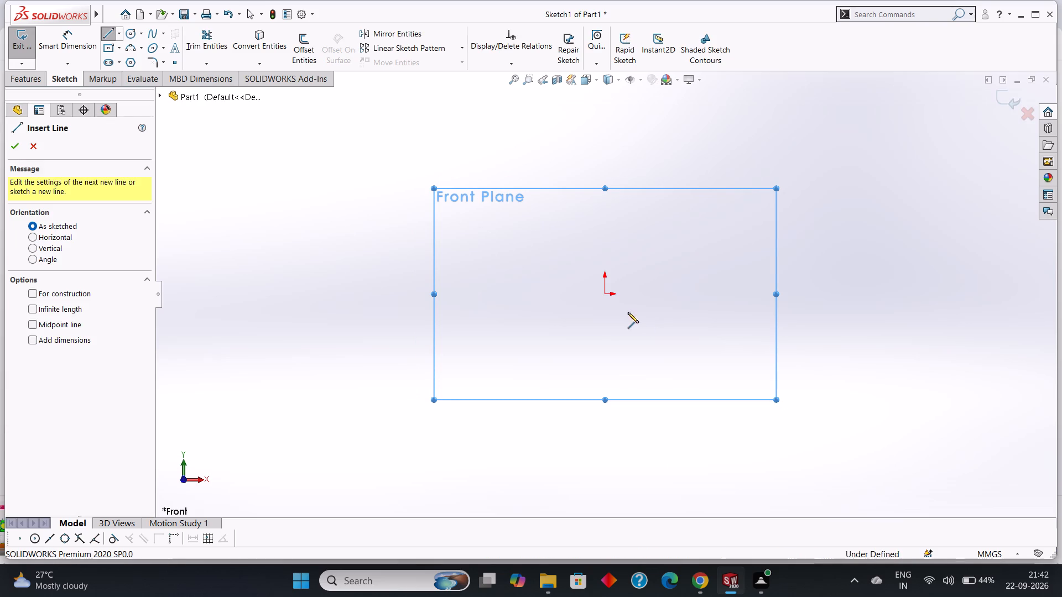
click(605, 296)
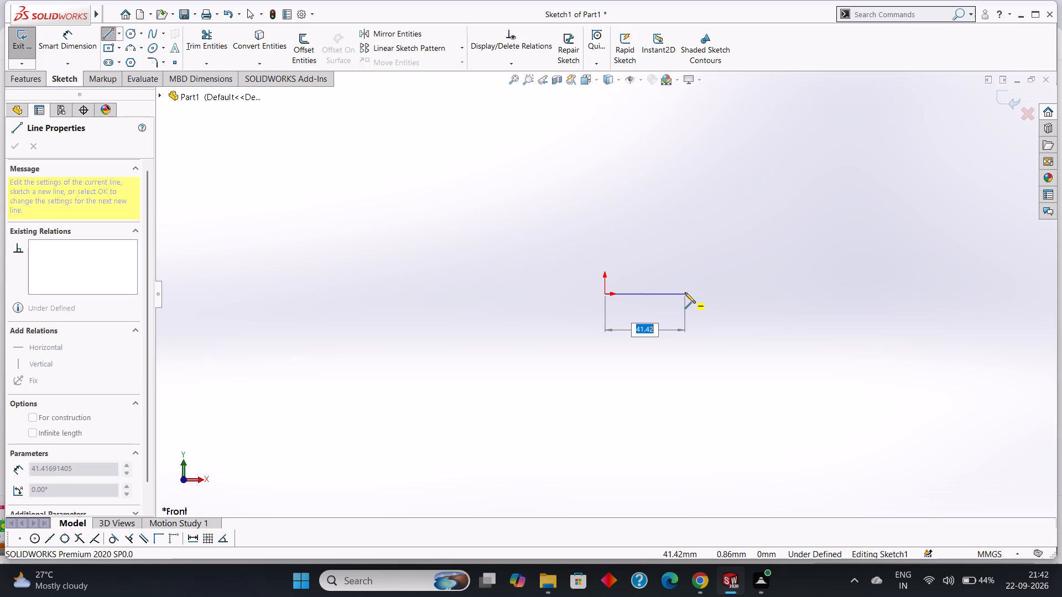
text(100)
key(Return)
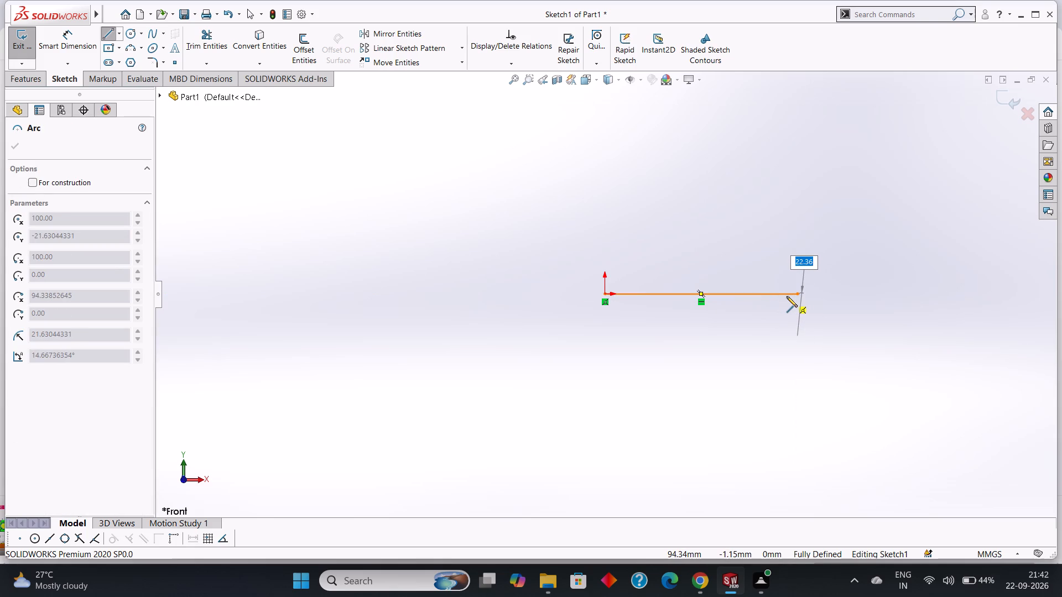
scroll(787, 296, up, 1)
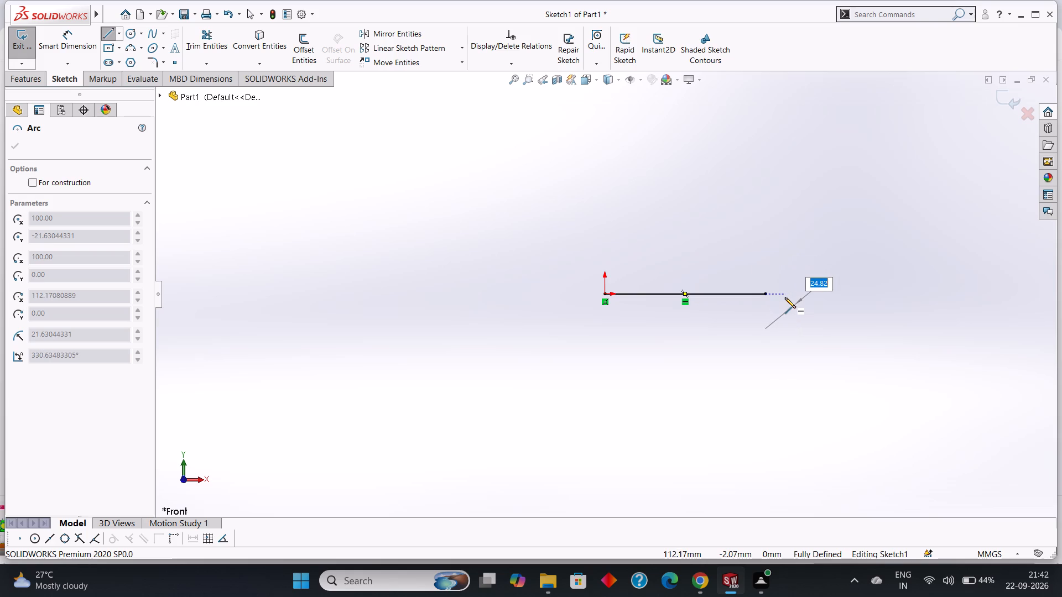
scroll(785, 297, down, 1)
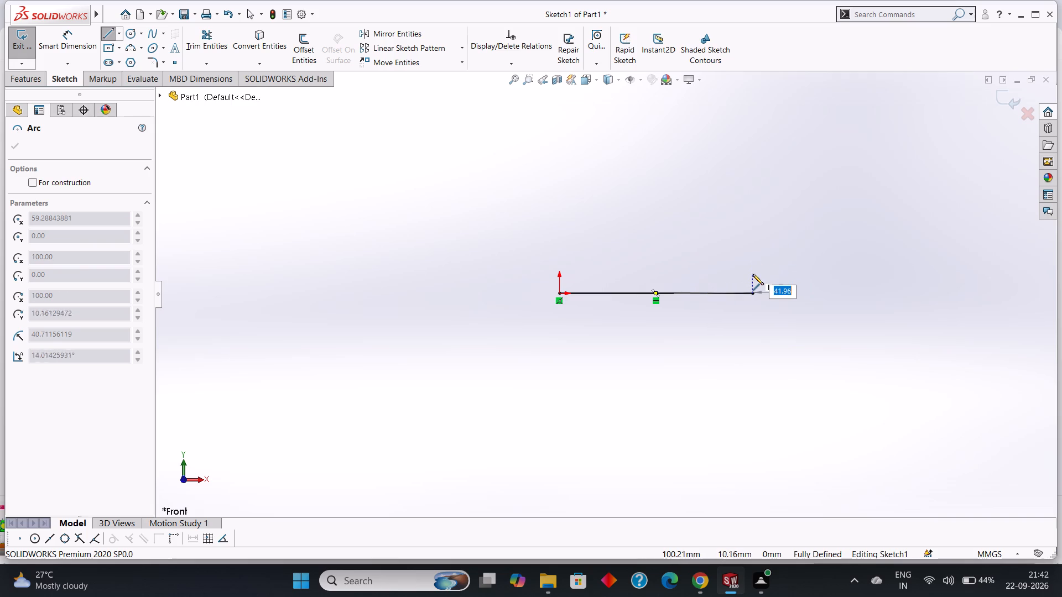
key(Escape)
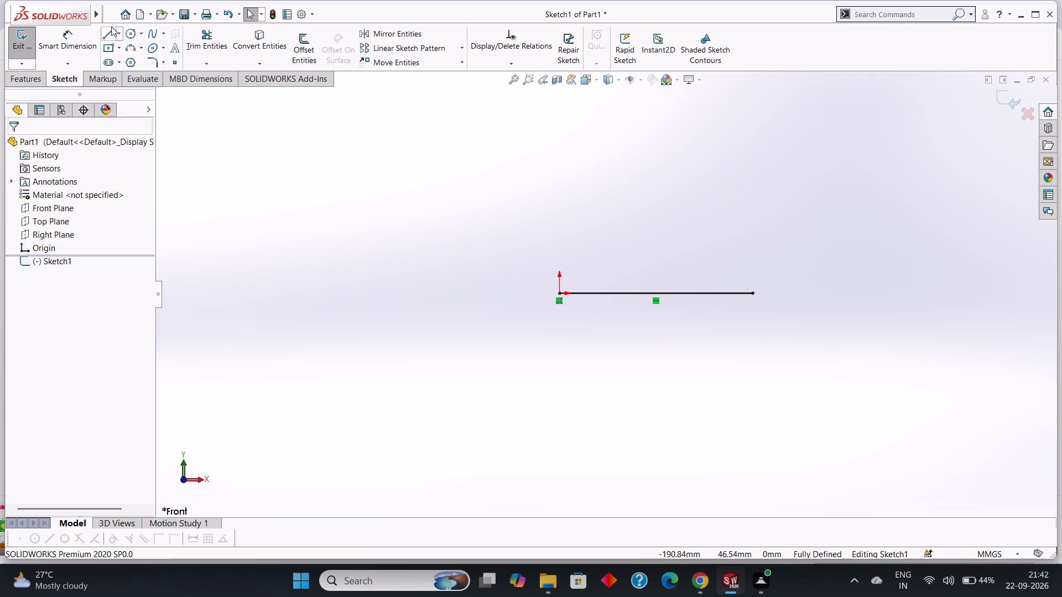
Continue the bottom edge with a notch 10 mm up, 50 mm across and 10 mm down, ending in a 100 mm horizontal segment.
click(111, 25)
click(110, 38)
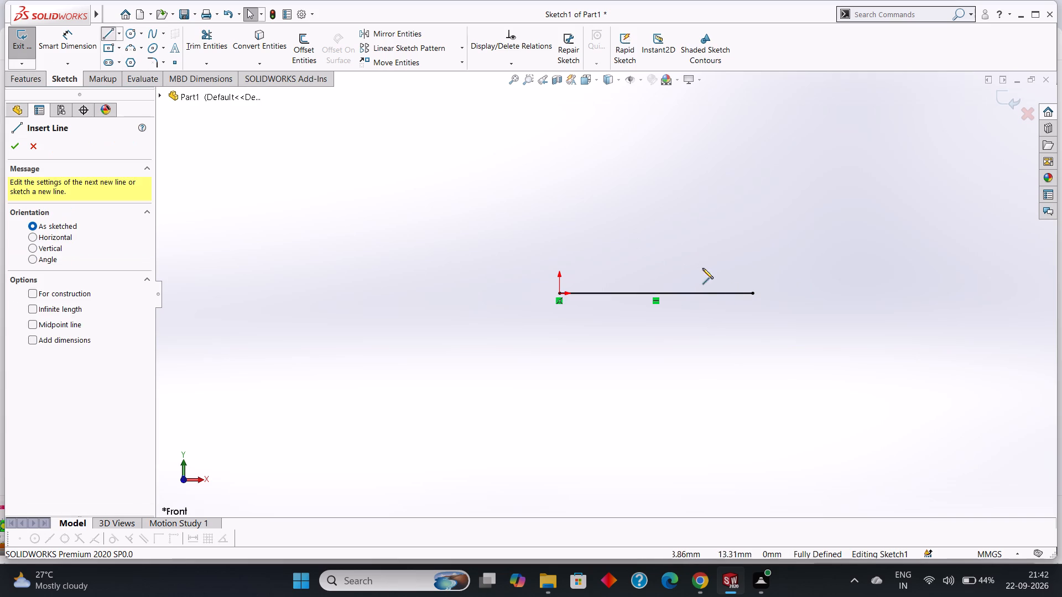
click(752, 294)
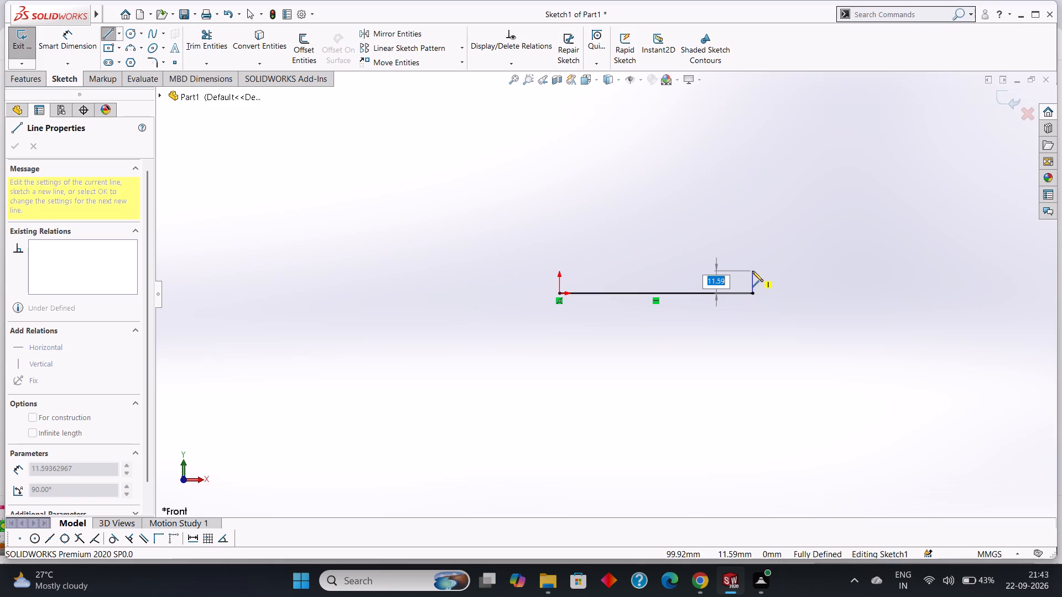
text(10)
key(Return)
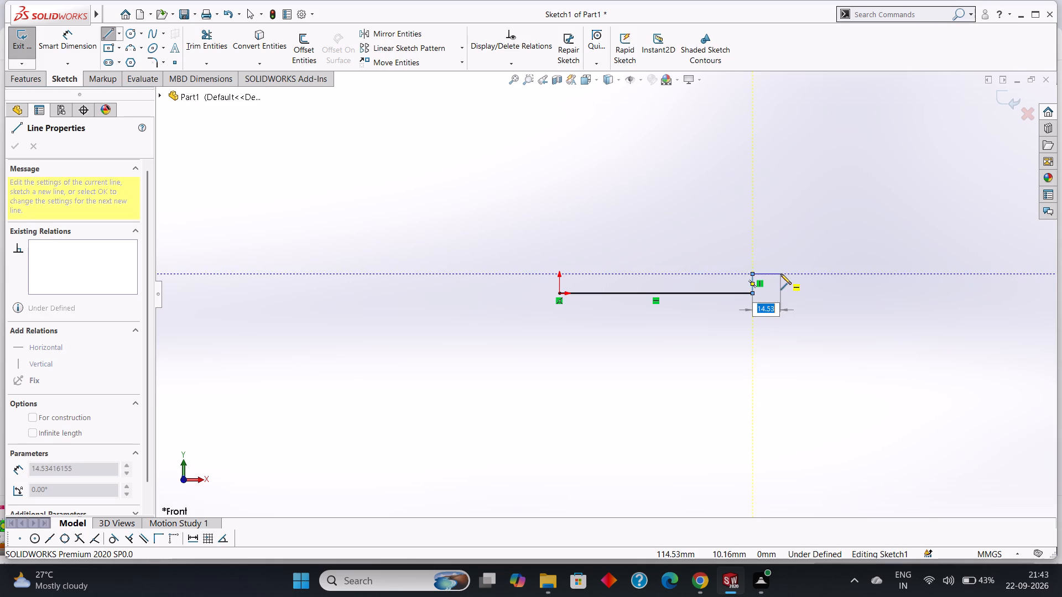
text(50)
key(Return)
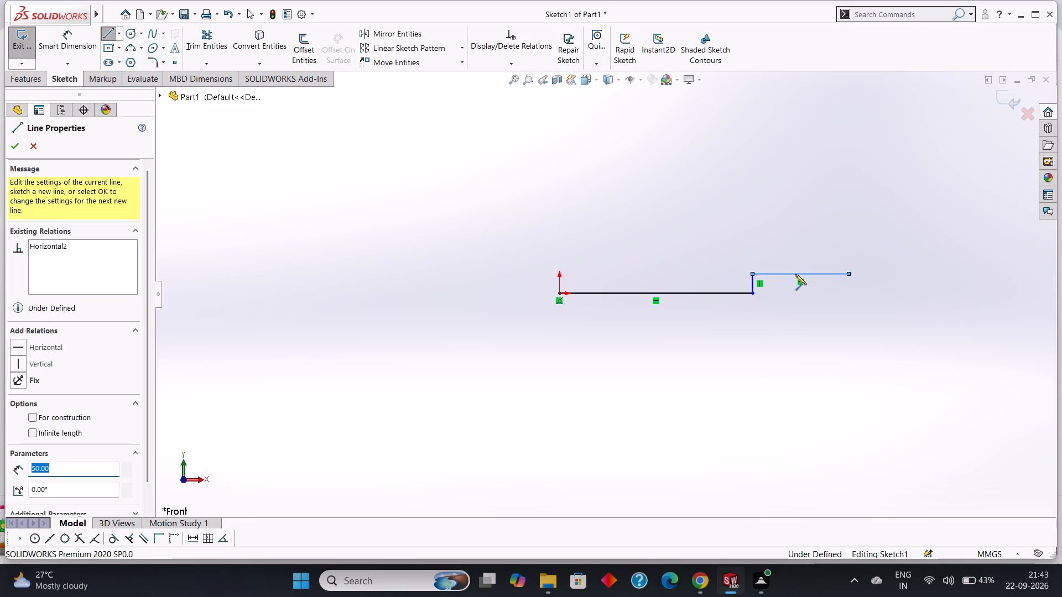
scroll(795, 274, up, 2)
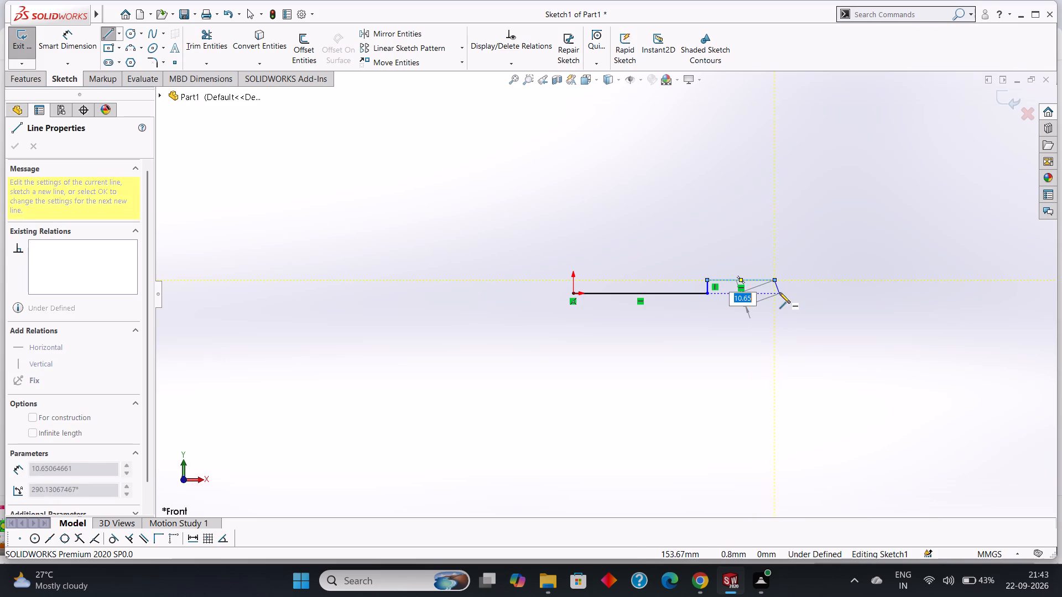
text(10)
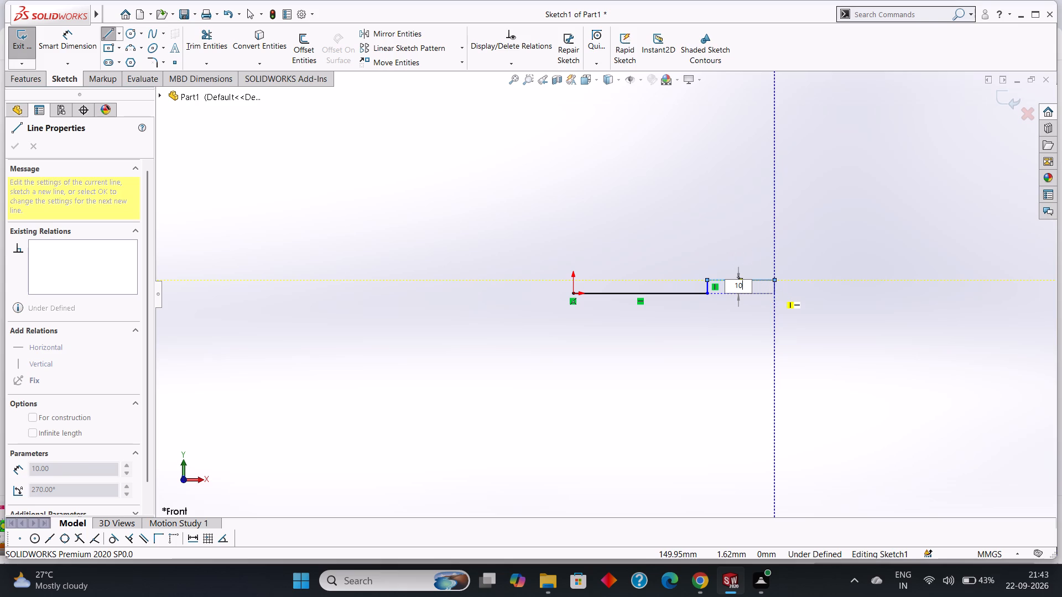
key(Return)
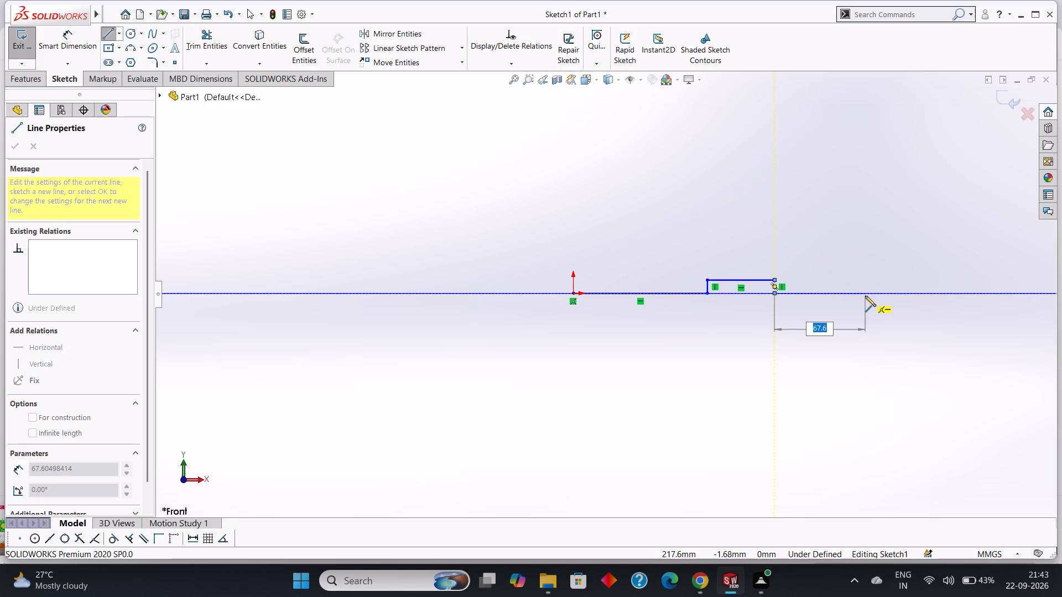
text(100)
key(Return)
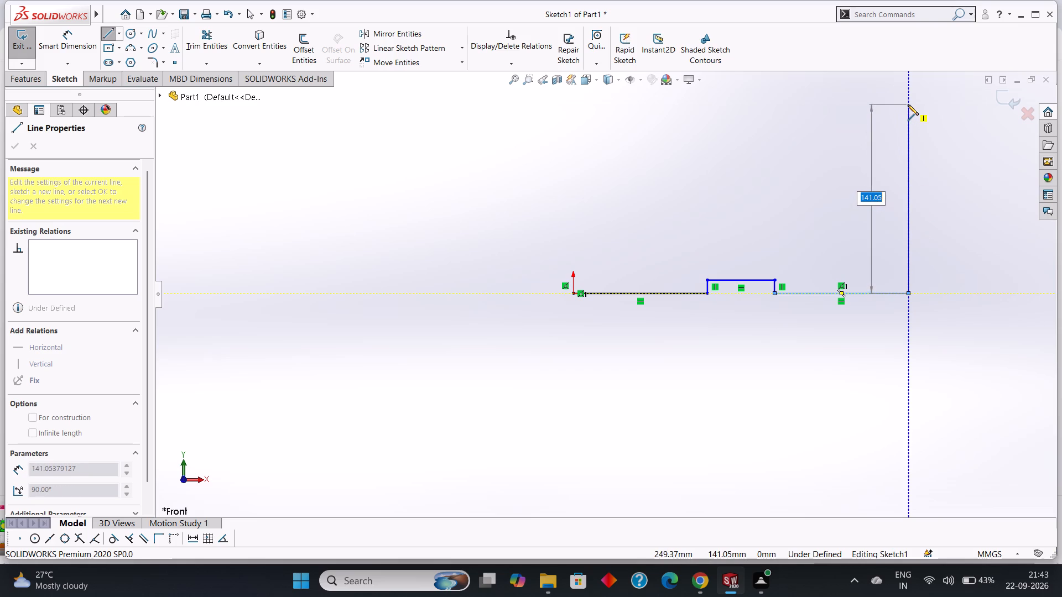
Draw the profile's 280 mm vertical right side and a 100 mm horizontal top segment running back toward the centre.
text(280)
key(Return)
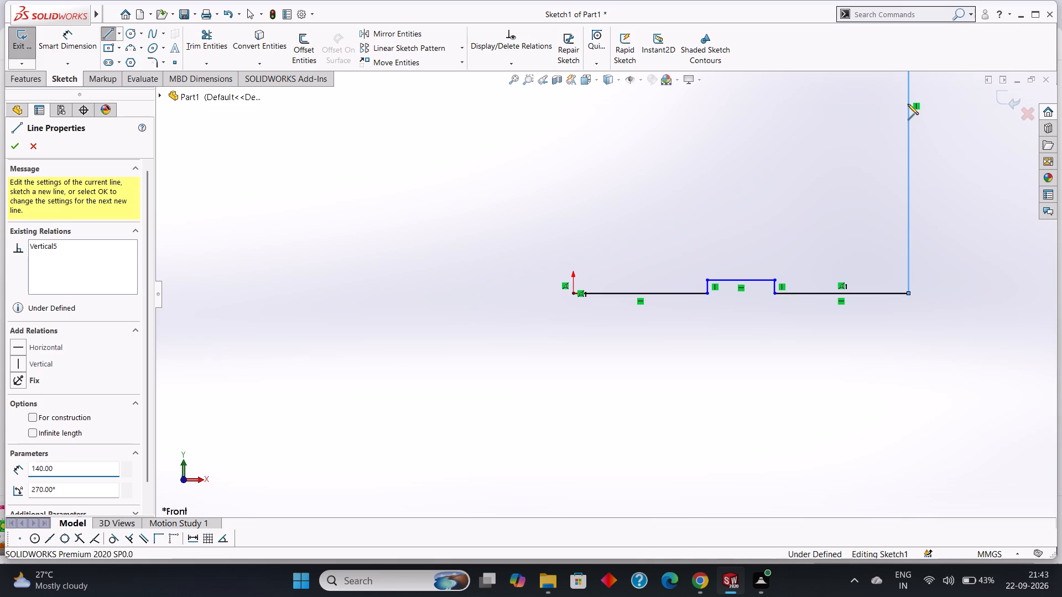
scroll(909, 104, up, 5)
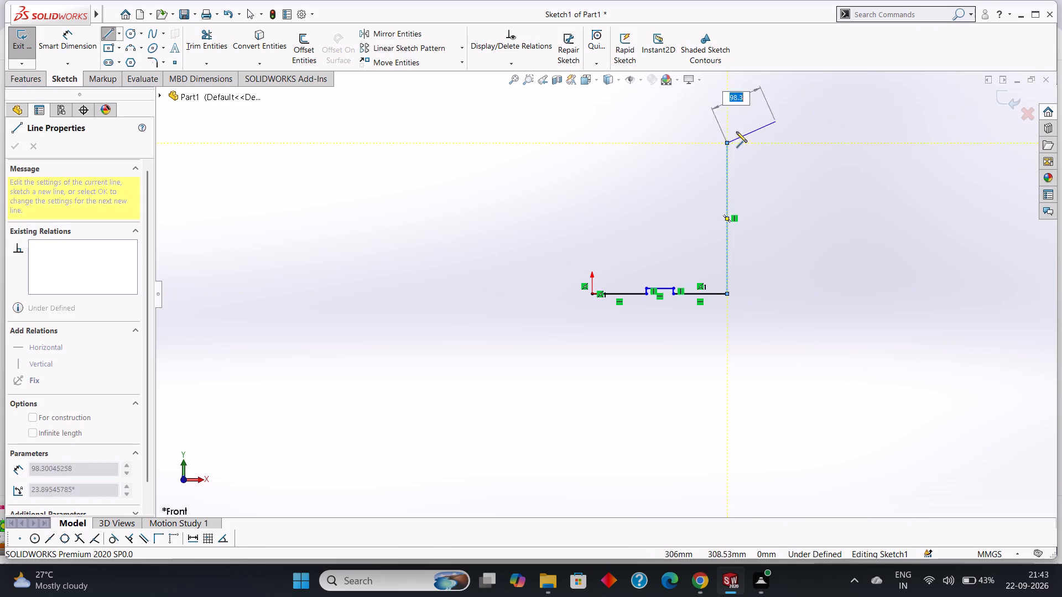
click(673, 142)
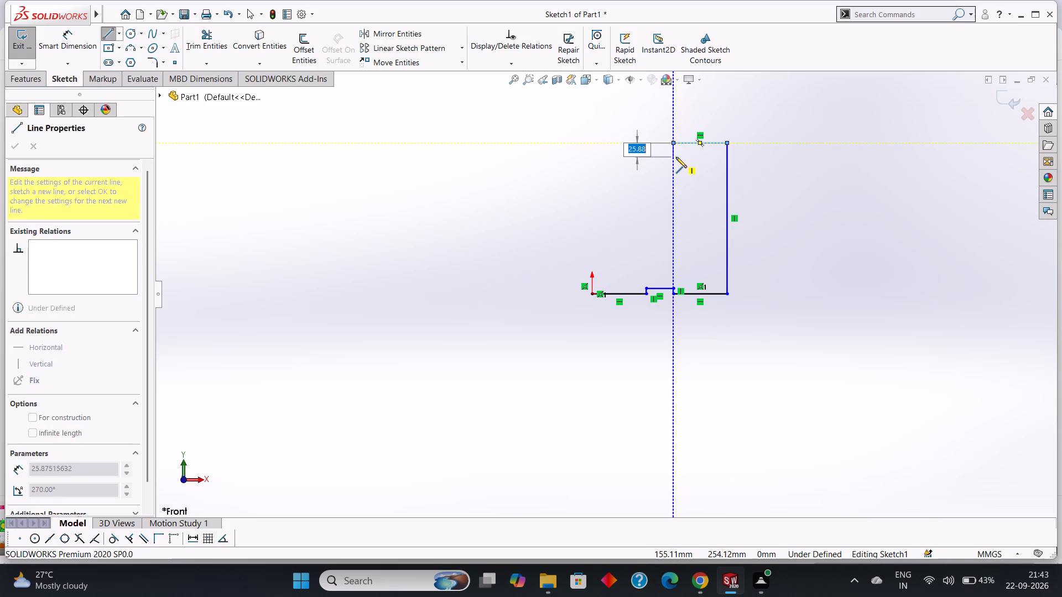
Draw the top edge's notch, 10 mm deep and 50 mm wide, add a 100 mm segment, and close the profile at the origin.
text(10)
key(Return)
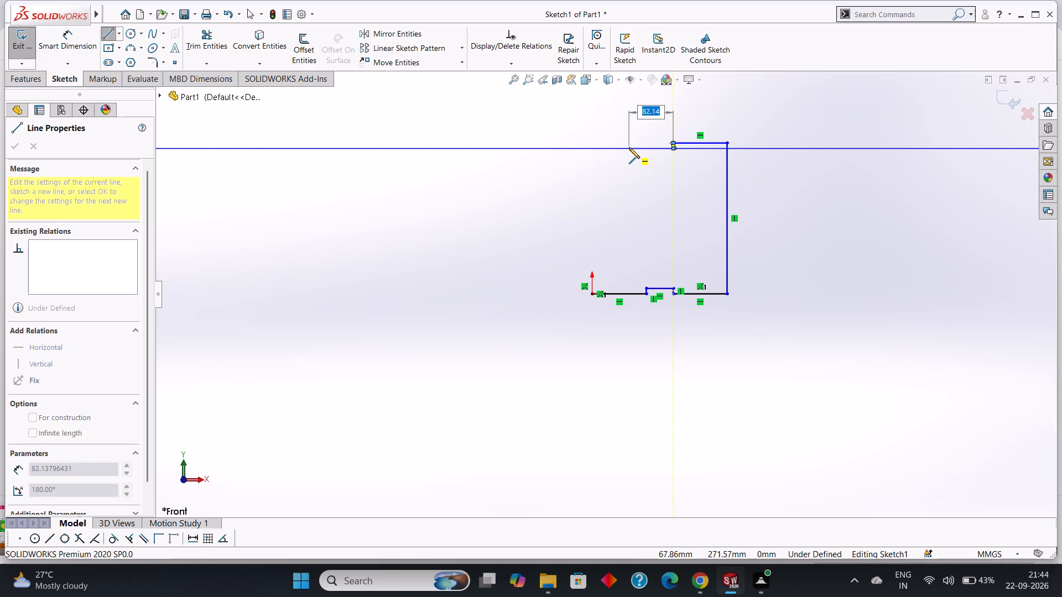
text(50)
key(Return)
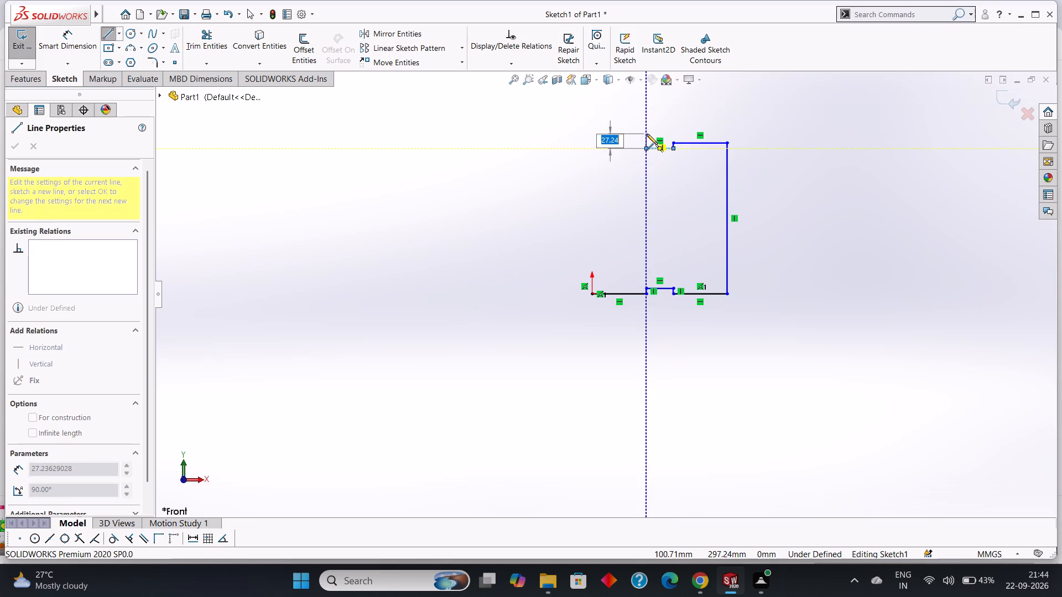
text(10)
key(Return)
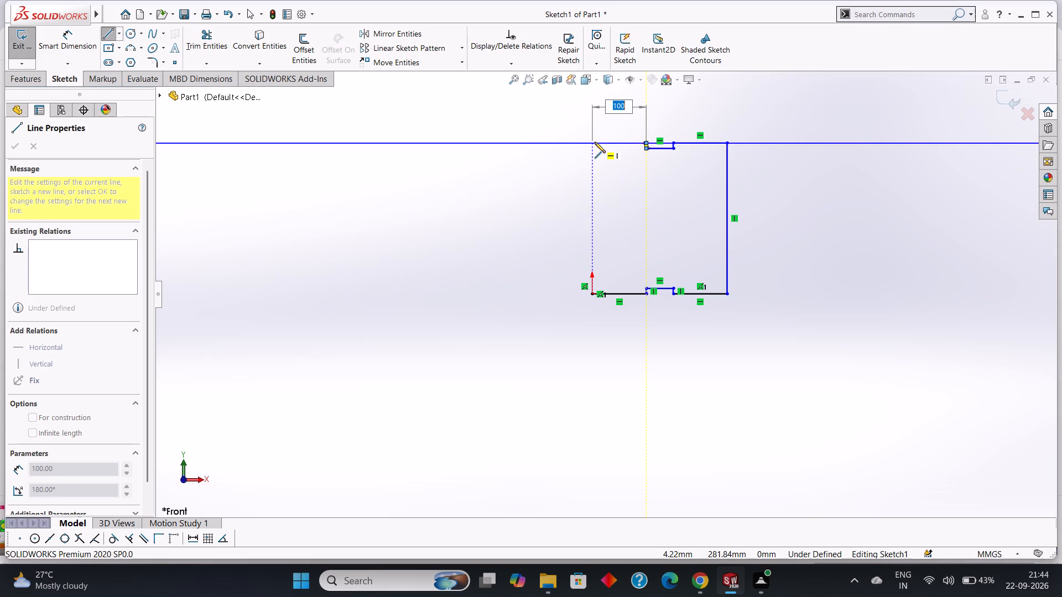
click(591, 143)
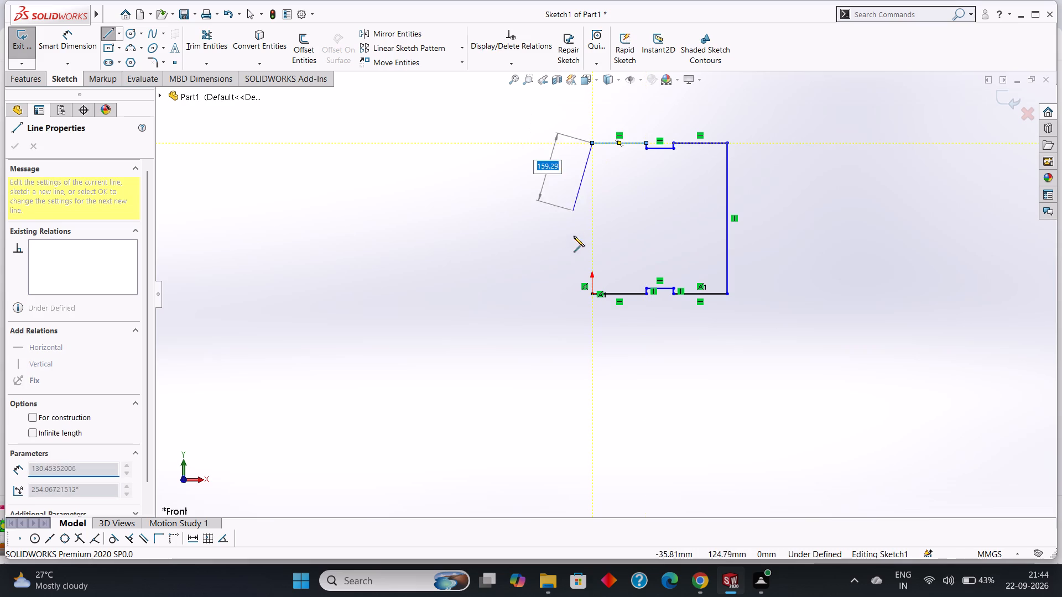
click(591, 294)
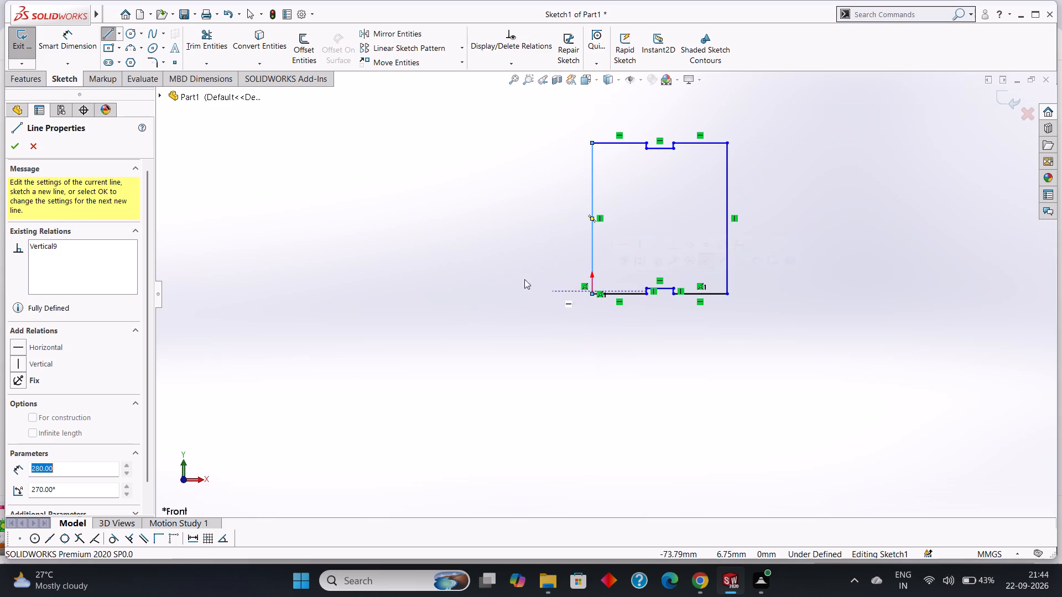
right_click(449, 229)
click(473, 235)
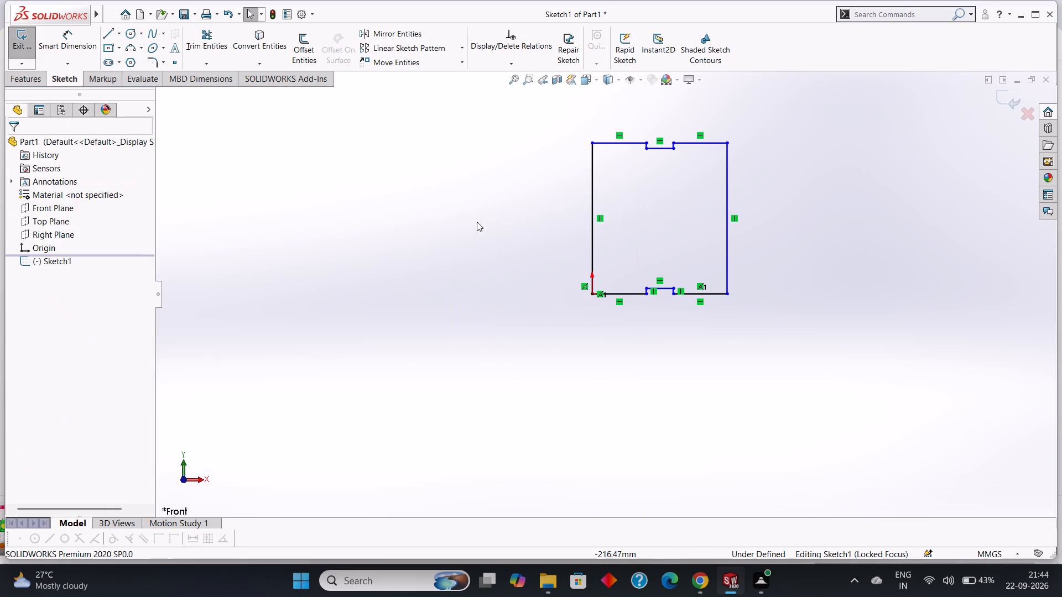
Apply 40 mm sketch fillets to all four outer corners of the plate profile.
scroll(478, 221, down, 1)
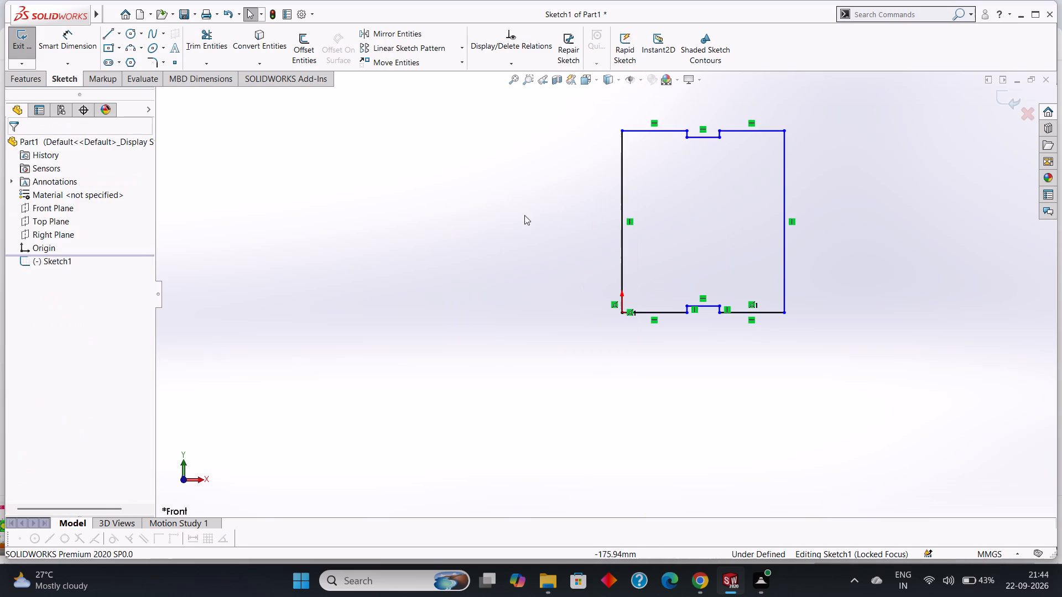
scroll(551, 214, up, 1)
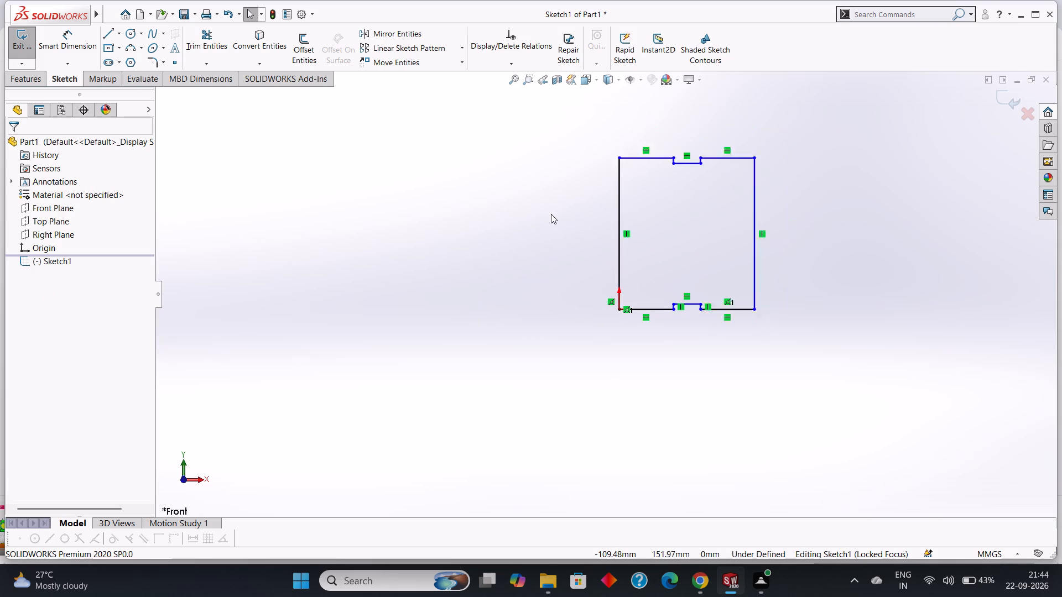
scroll(551, 214, up, 1)
scroll(583, 190, down, 1)
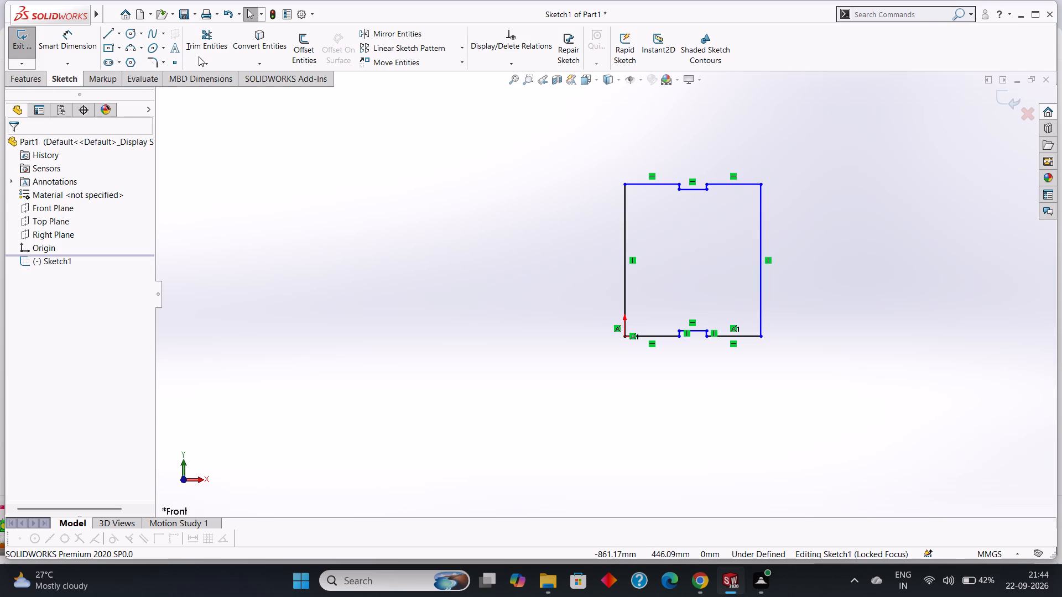
click(163, 61)
click(166, 75)
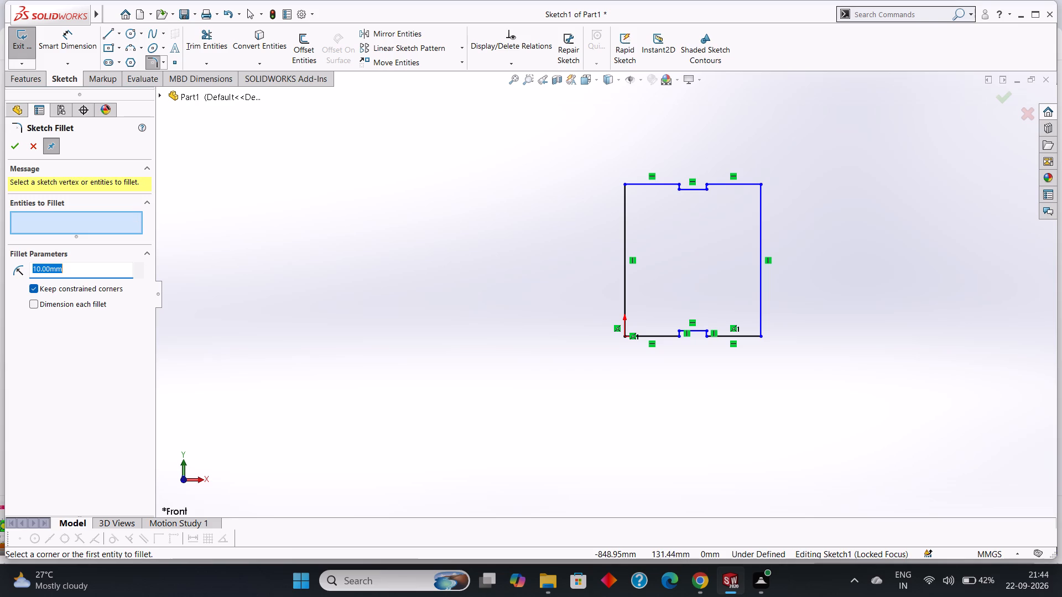
text(40)
key(Return)
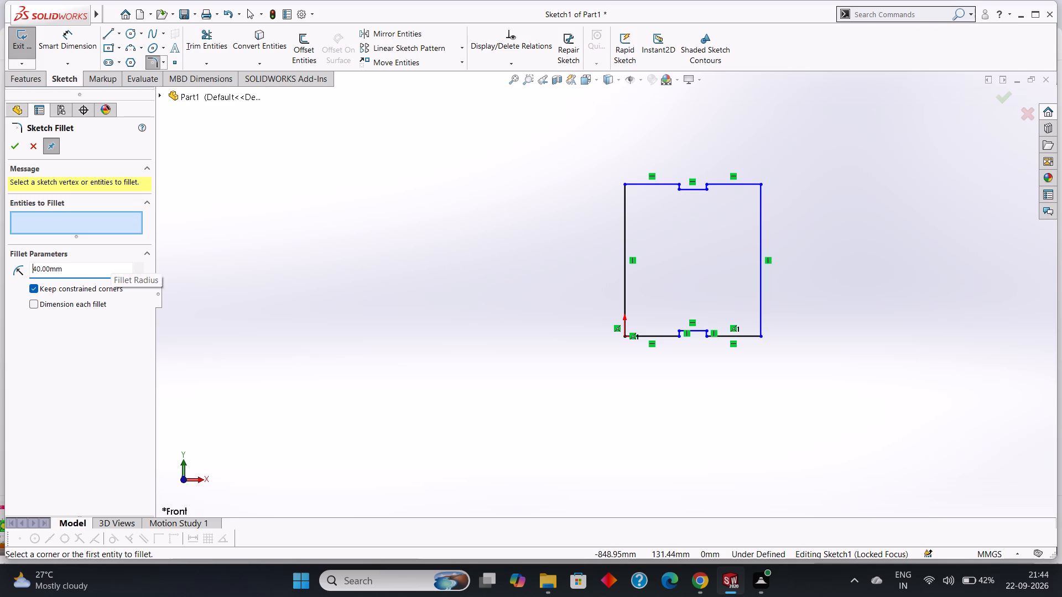
click(639, 187)
click(625, 196)
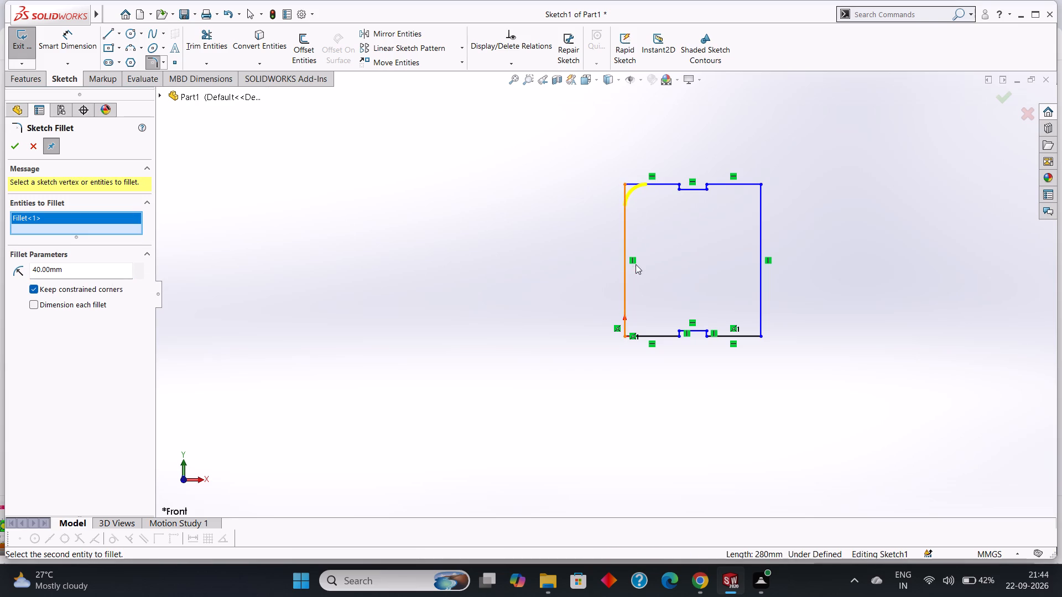
click(626, 310)
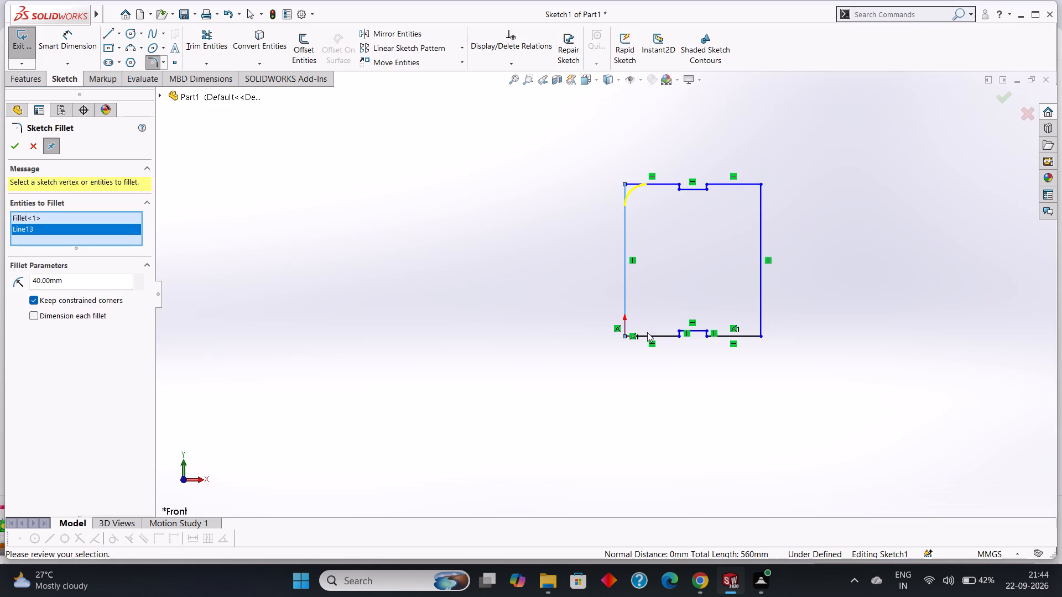
click(648, 337)
scroll(754, 339, down, 2)
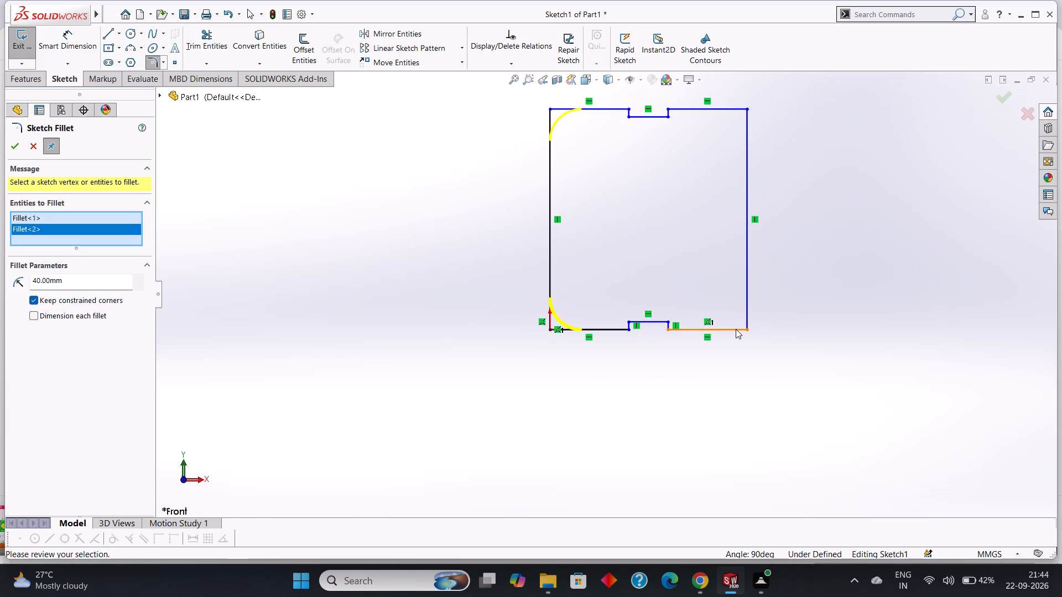
click(734, 328)
click(746, 307)
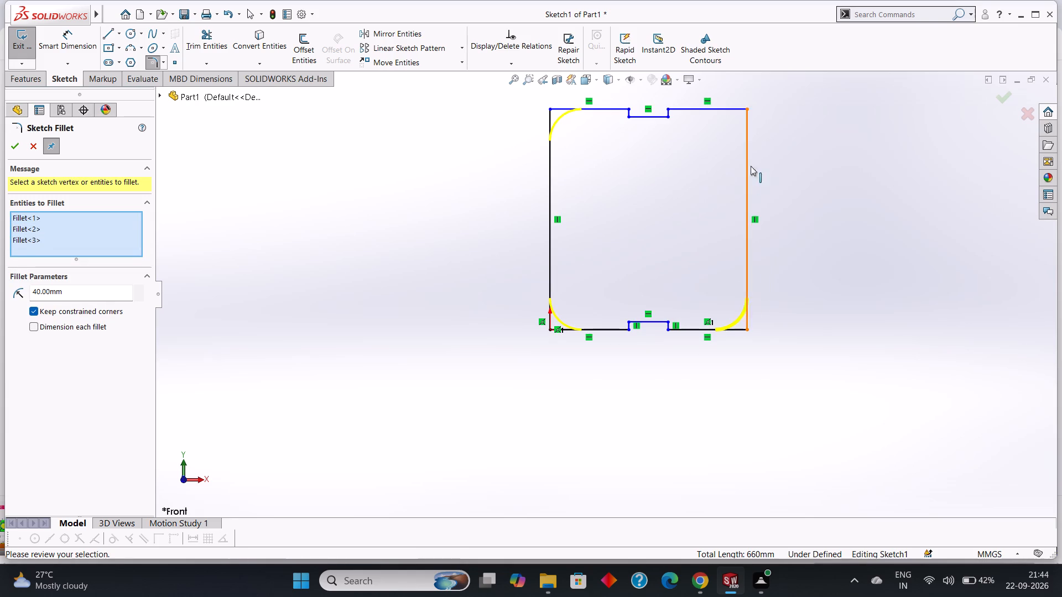
click(746, 130)
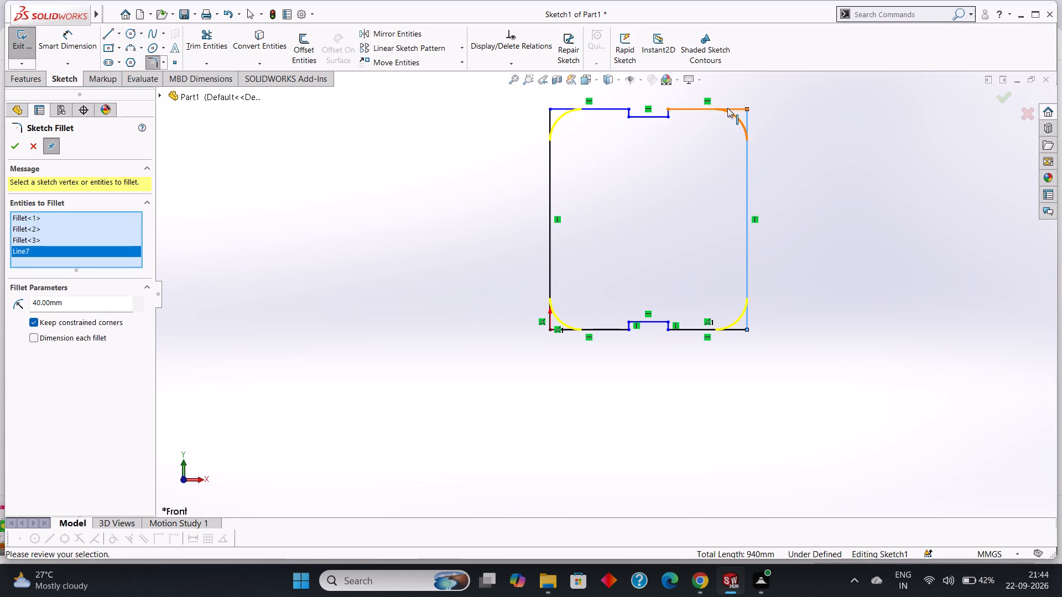
click(727, 109)
scroll(686, 167, up, 2)
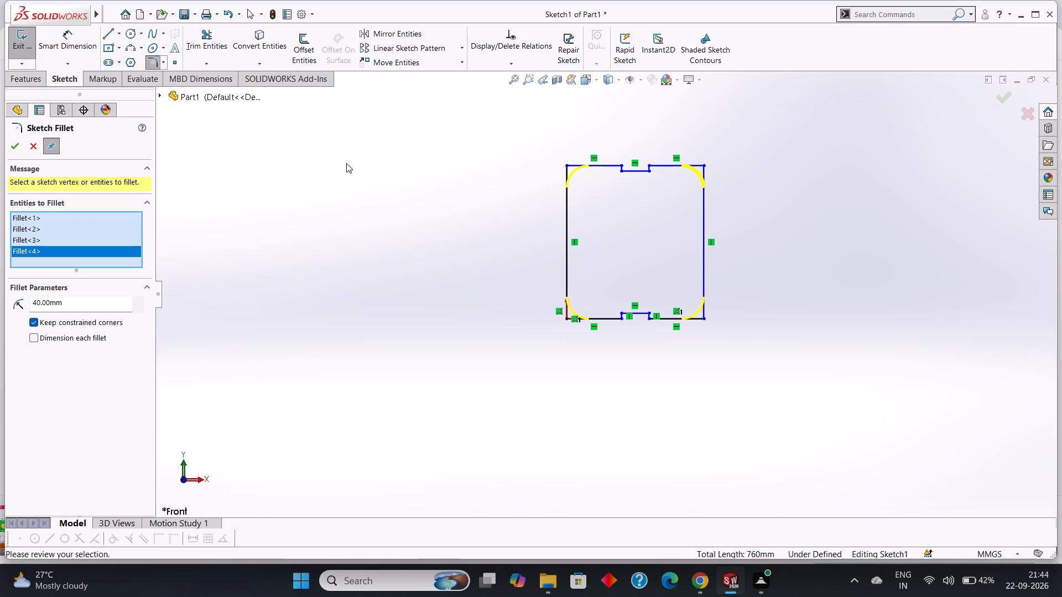
click(12, 149)
scroll(847, 260, down, 1)
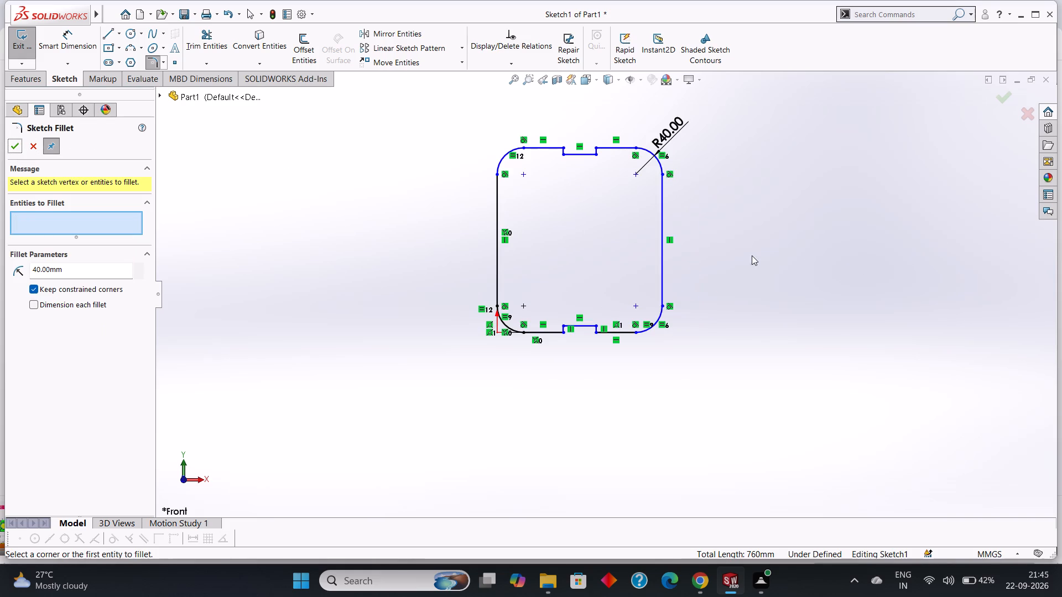
scroll(534, 171, down, 1)
click(12, 148)
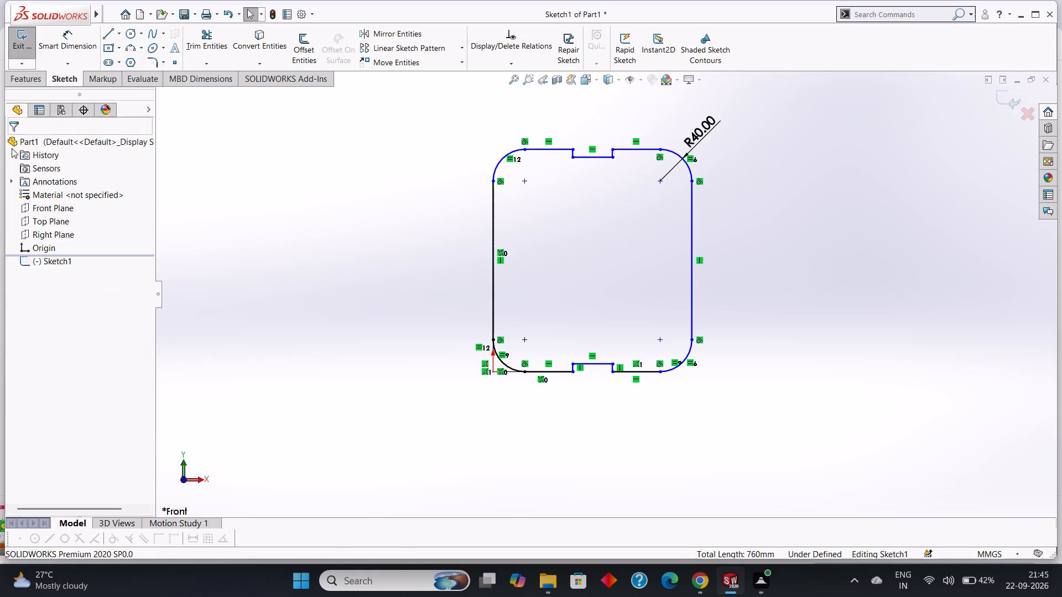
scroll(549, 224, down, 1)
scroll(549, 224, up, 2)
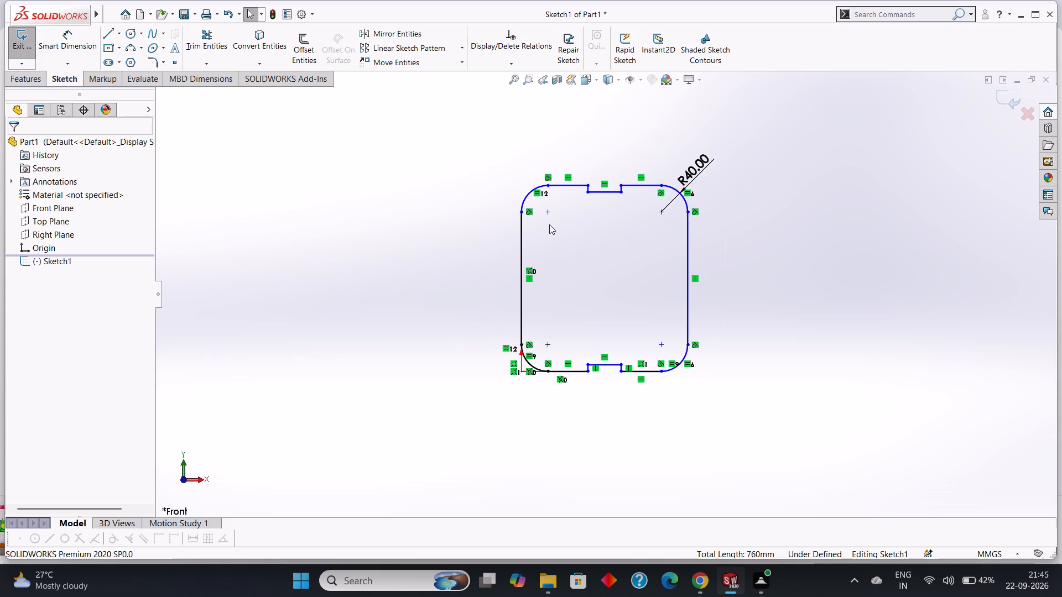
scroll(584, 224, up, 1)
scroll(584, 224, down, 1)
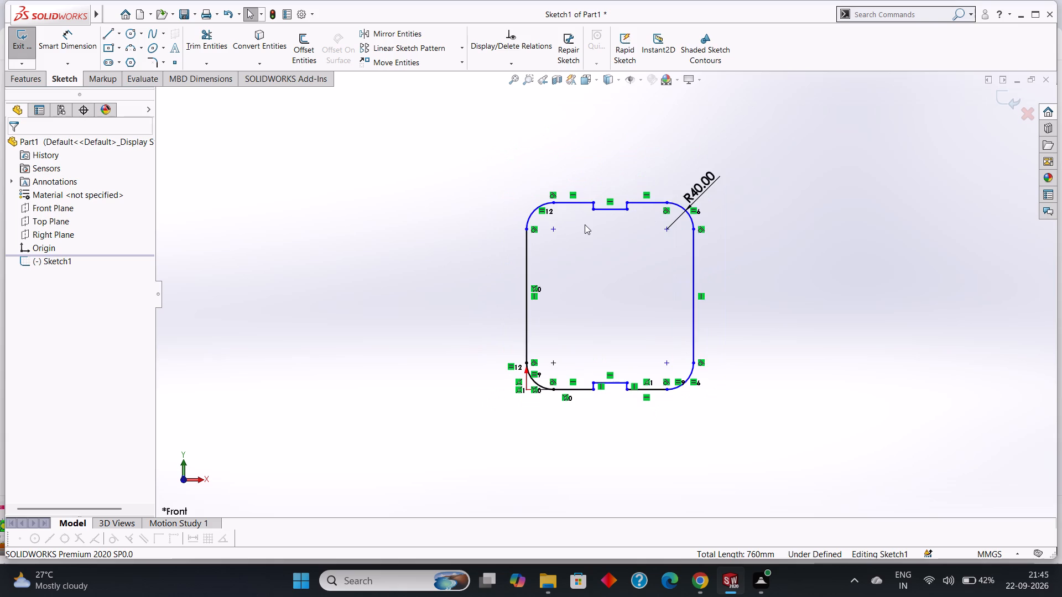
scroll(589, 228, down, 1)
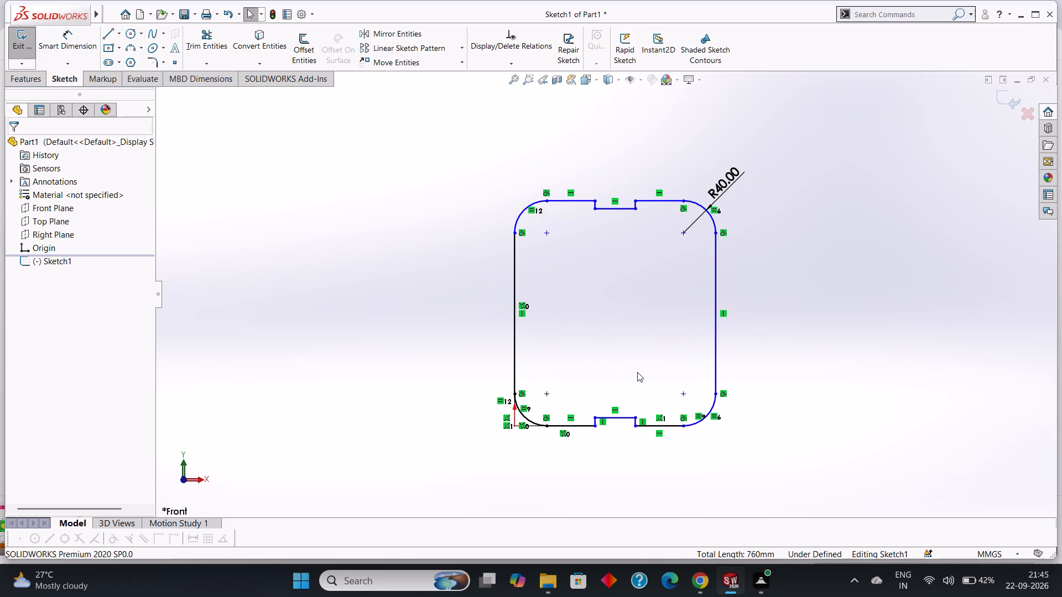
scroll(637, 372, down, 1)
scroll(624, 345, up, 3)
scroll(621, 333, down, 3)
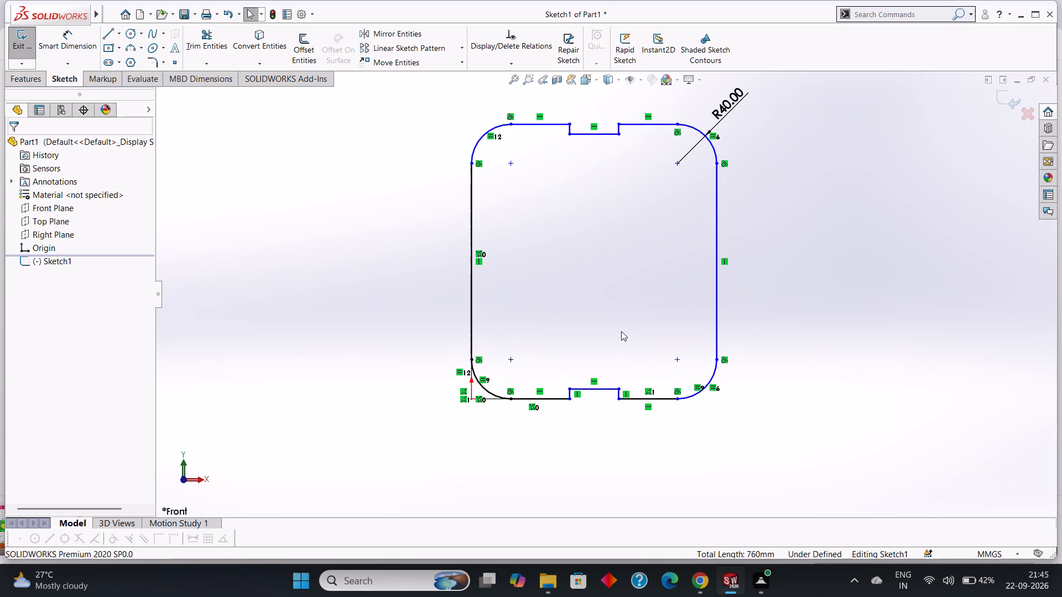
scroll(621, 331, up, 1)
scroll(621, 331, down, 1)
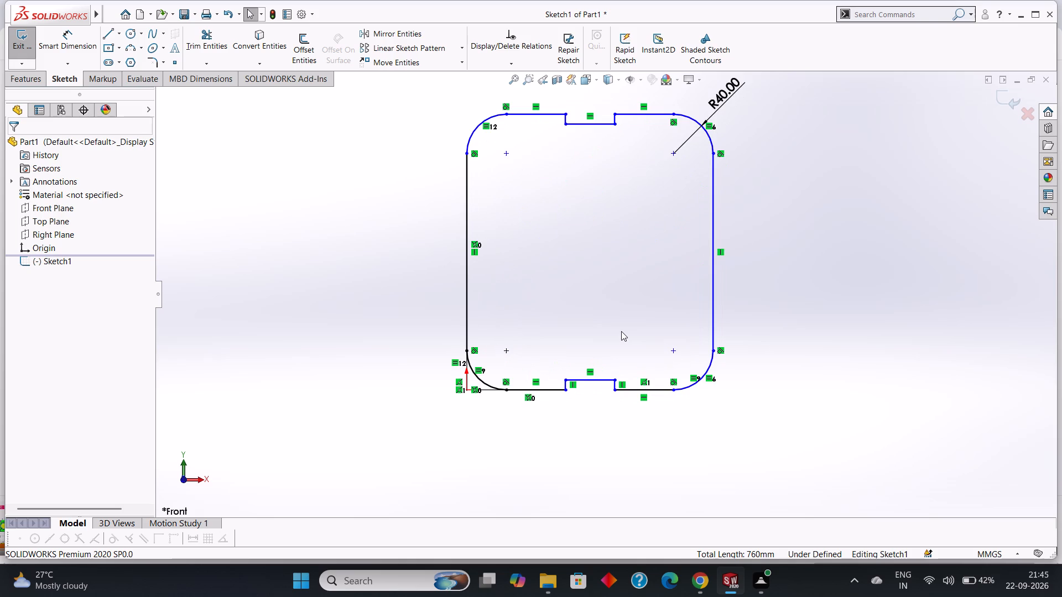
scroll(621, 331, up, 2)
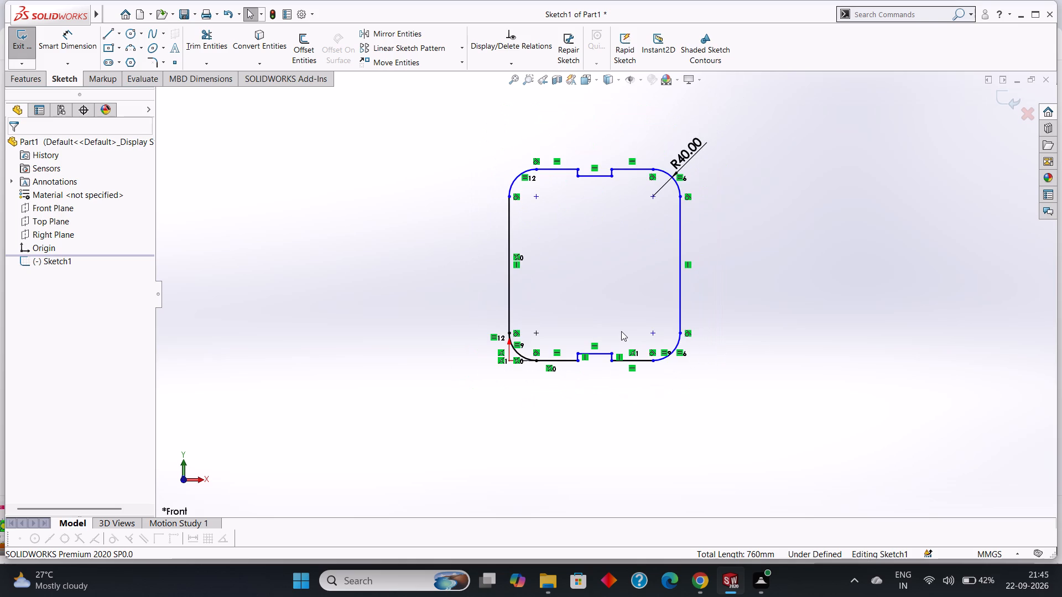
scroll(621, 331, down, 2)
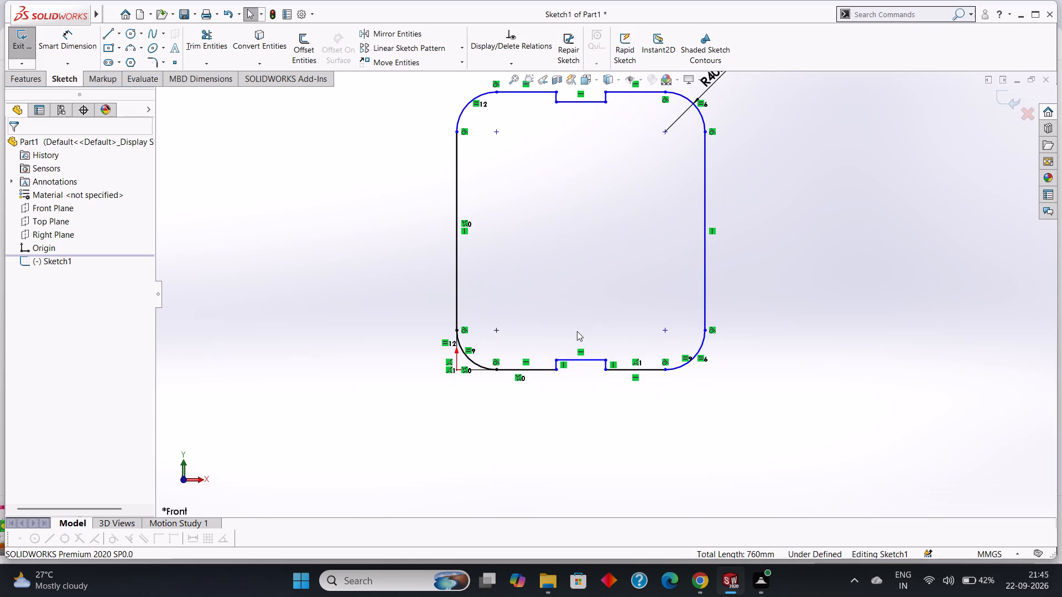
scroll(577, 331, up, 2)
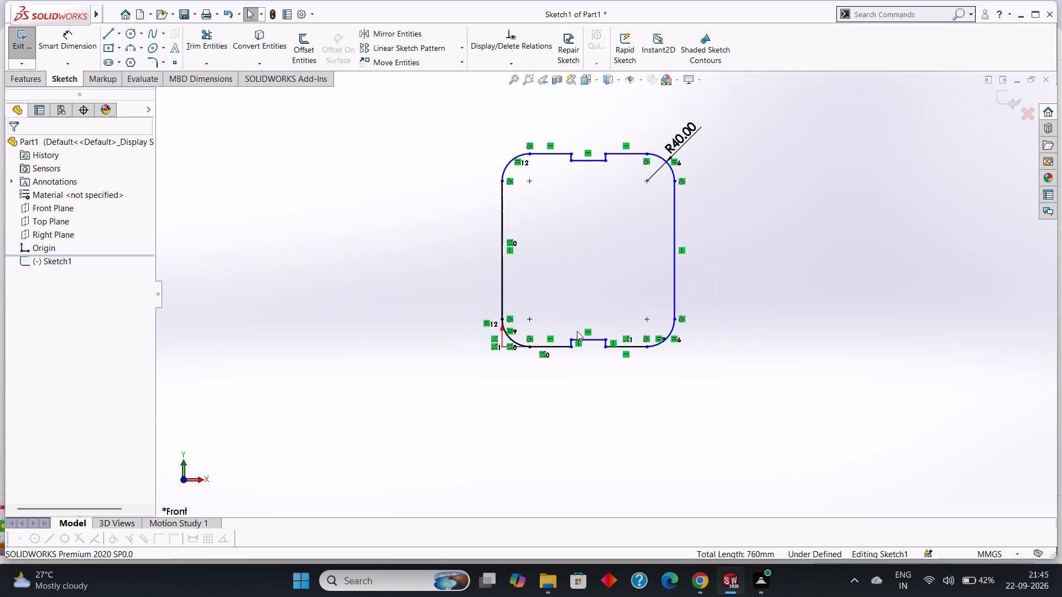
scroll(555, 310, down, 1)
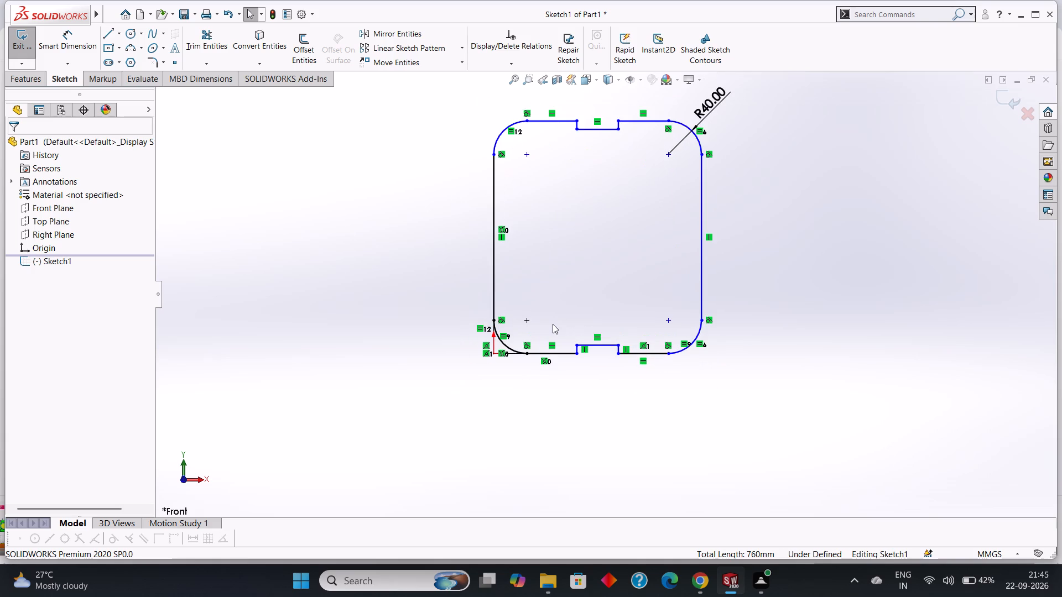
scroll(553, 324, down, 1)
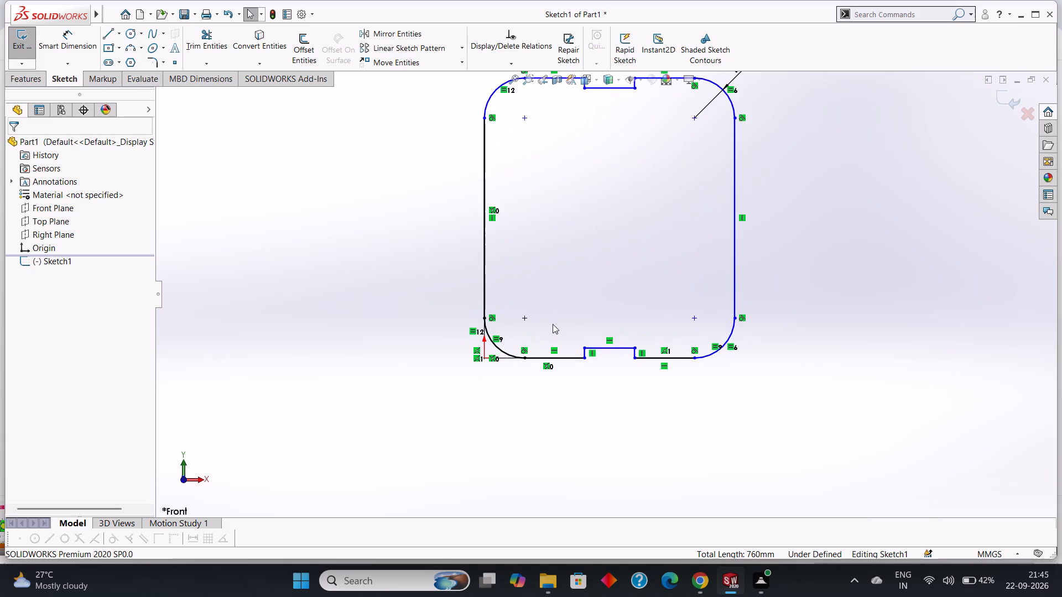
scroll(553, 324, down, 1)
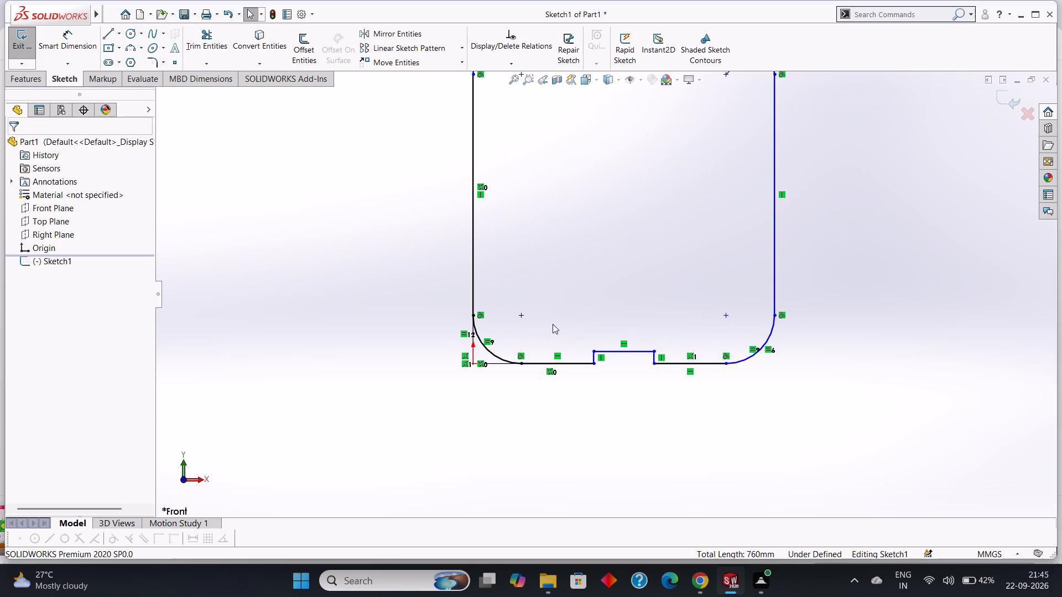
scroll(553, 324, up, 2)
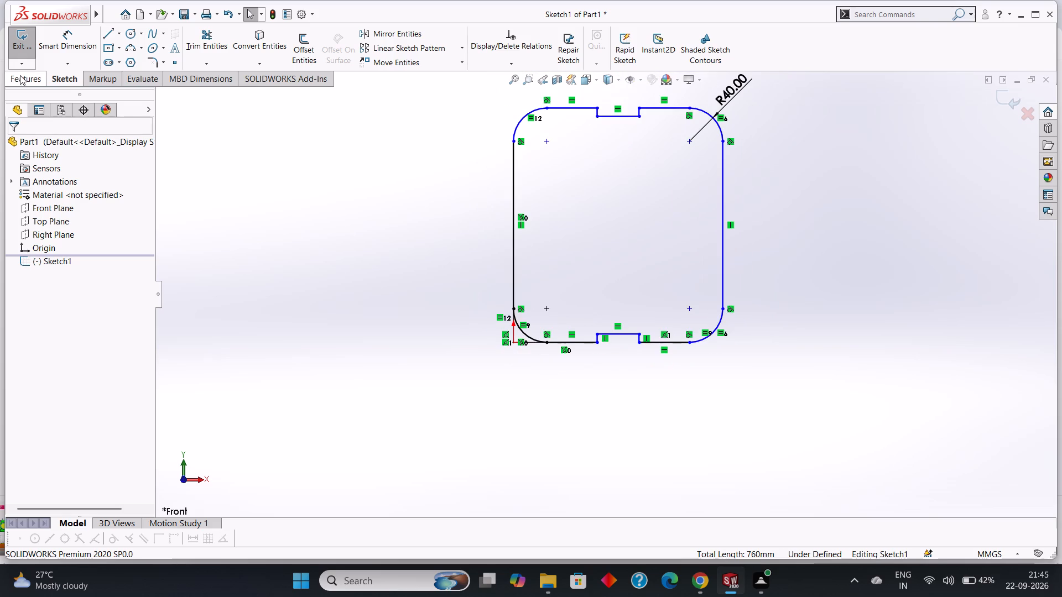
Draw a horizontal centerline across the profile from the left side's midpoint to the right side's midpoint.
click(118, 30)
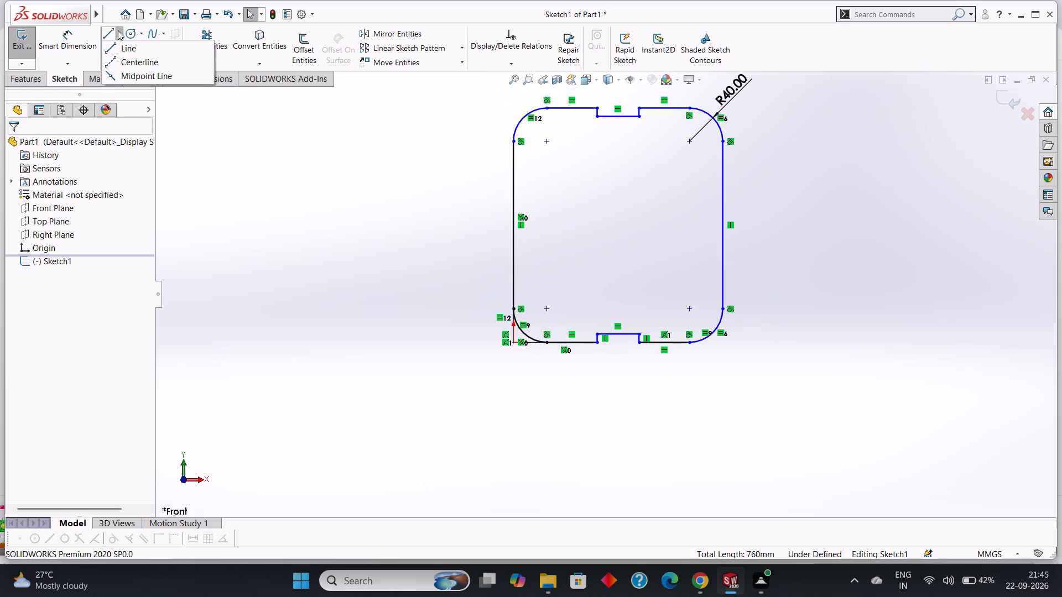
click(132, 60)
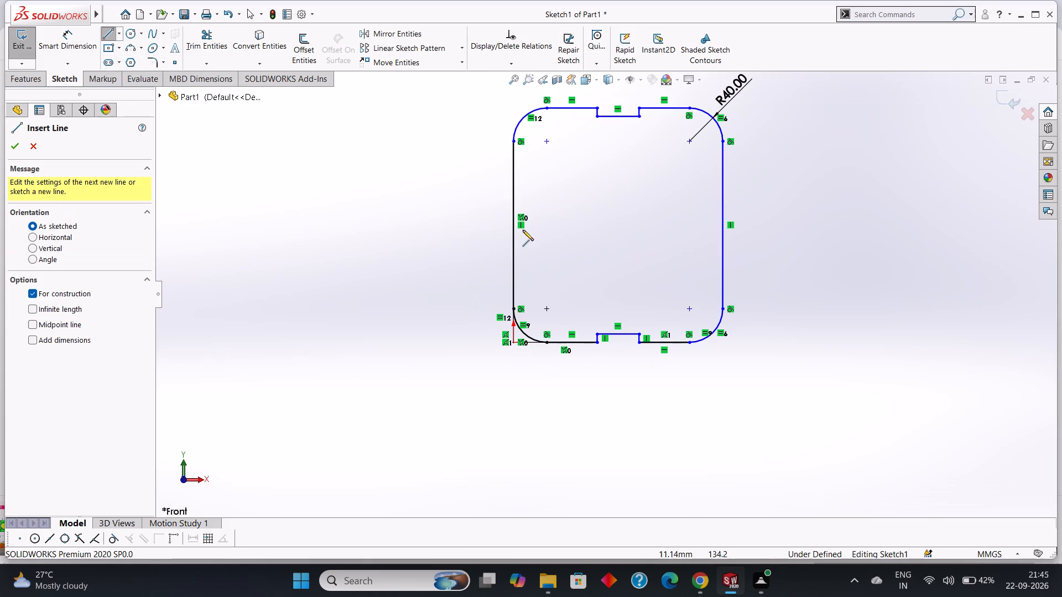
click(512, 224)
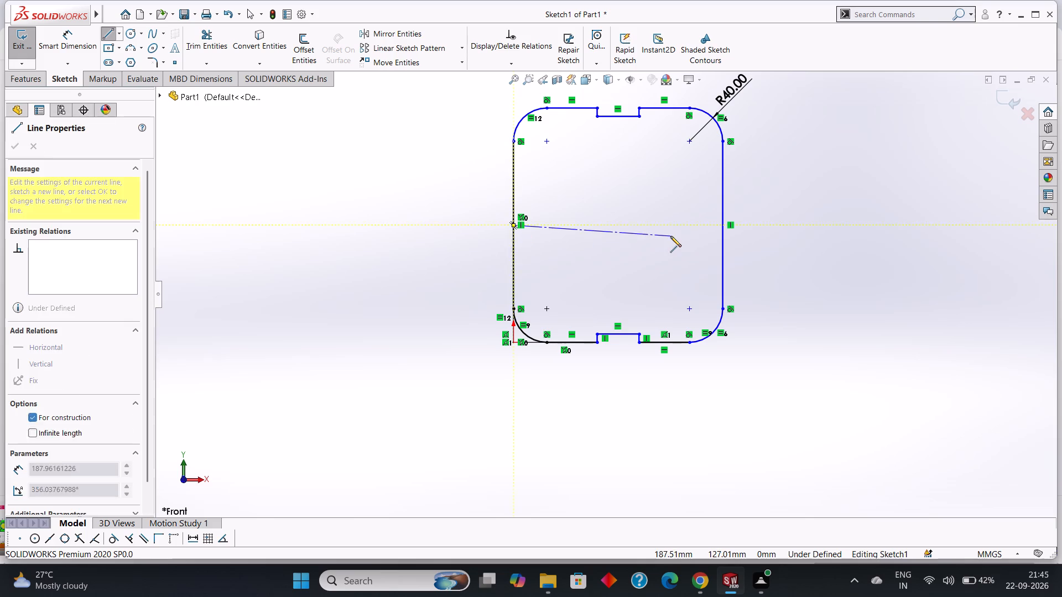
click(720, 224)
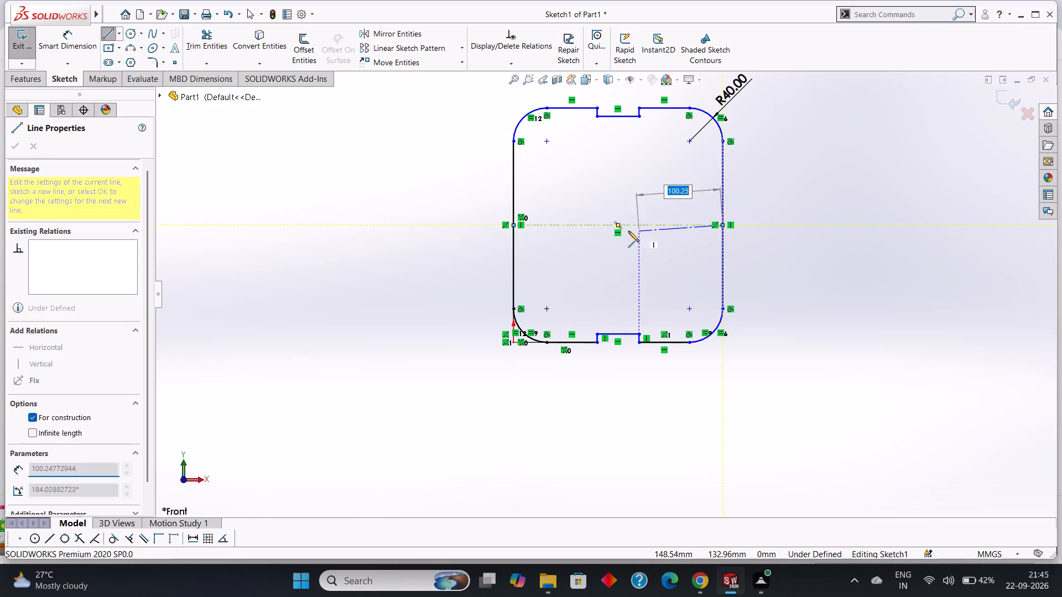
right_click(658, 252)
click(684, 261)
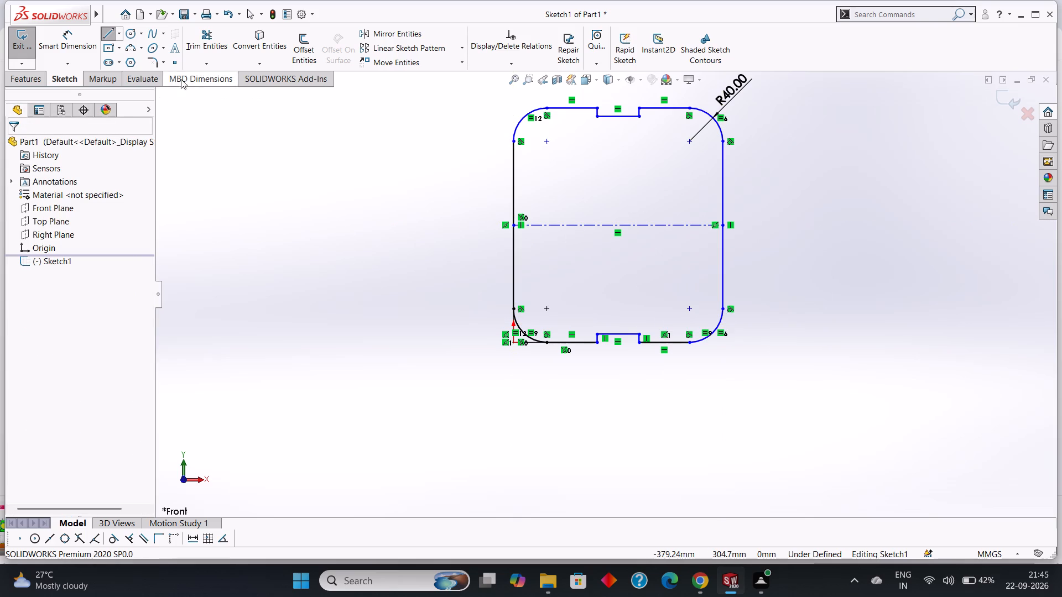
Draw two vertical centerlines from the horizontal centerline's midpoint, one to each midpoint of the top and bottom notch edges.
click(119, 36)
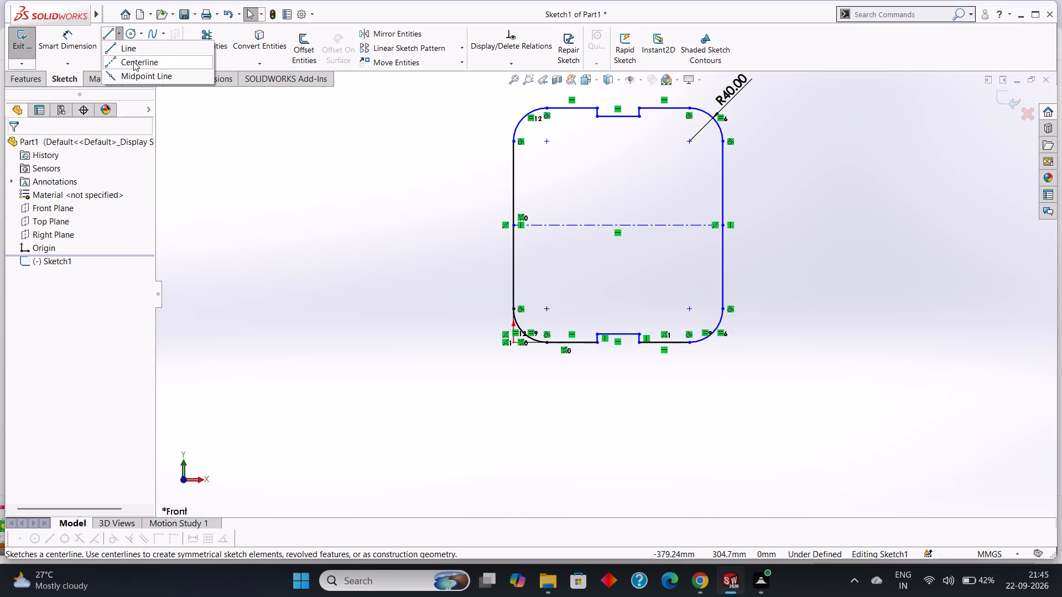
click(133, 62)
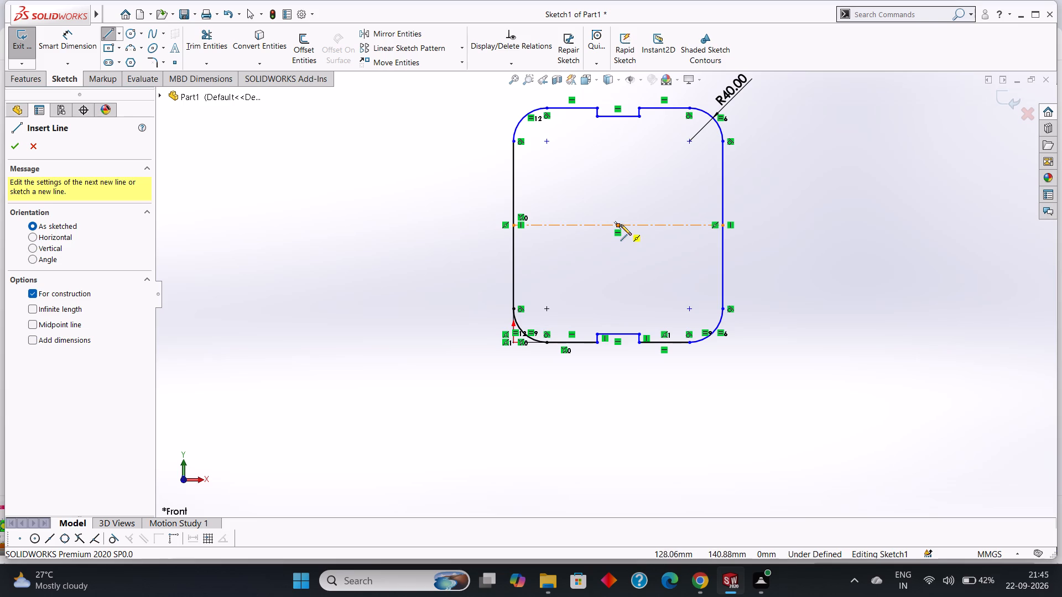
click(620, 224)
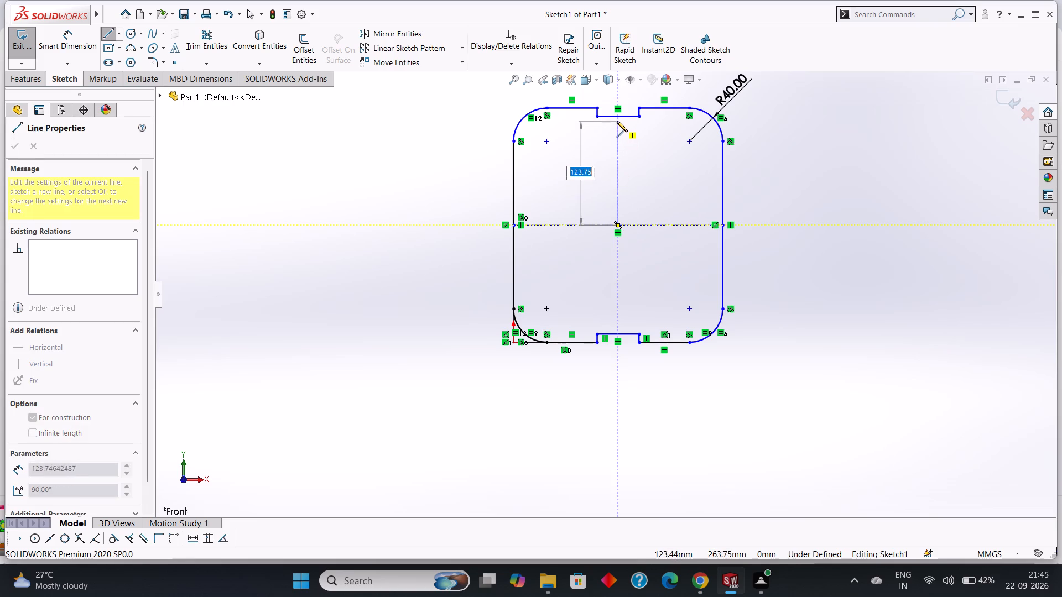
click(619, 117)
right_click(644, 150)
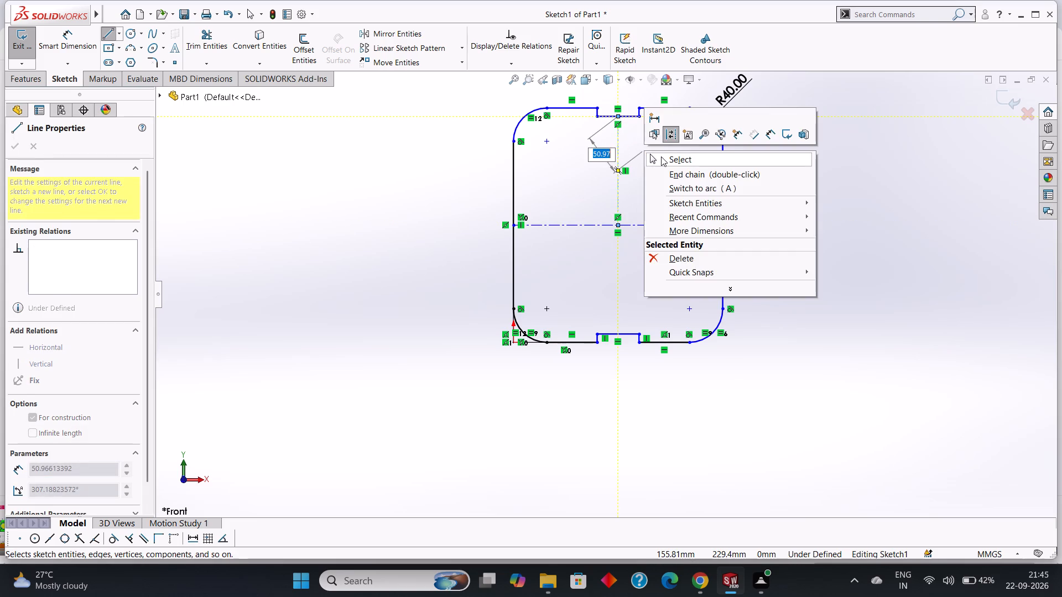
click(662, 157)
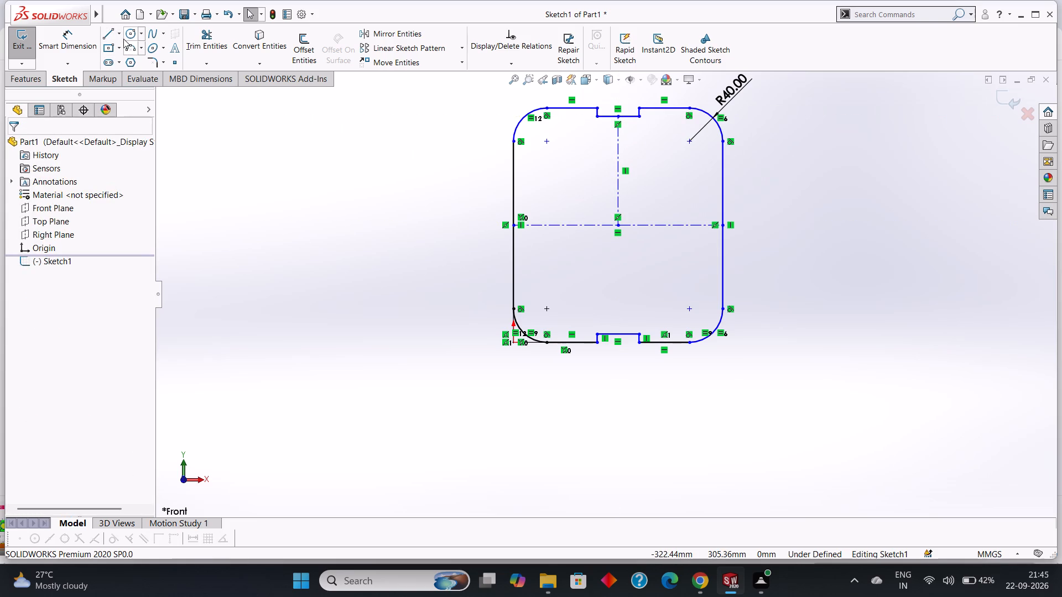
click(118, 35)
click(137, 61)
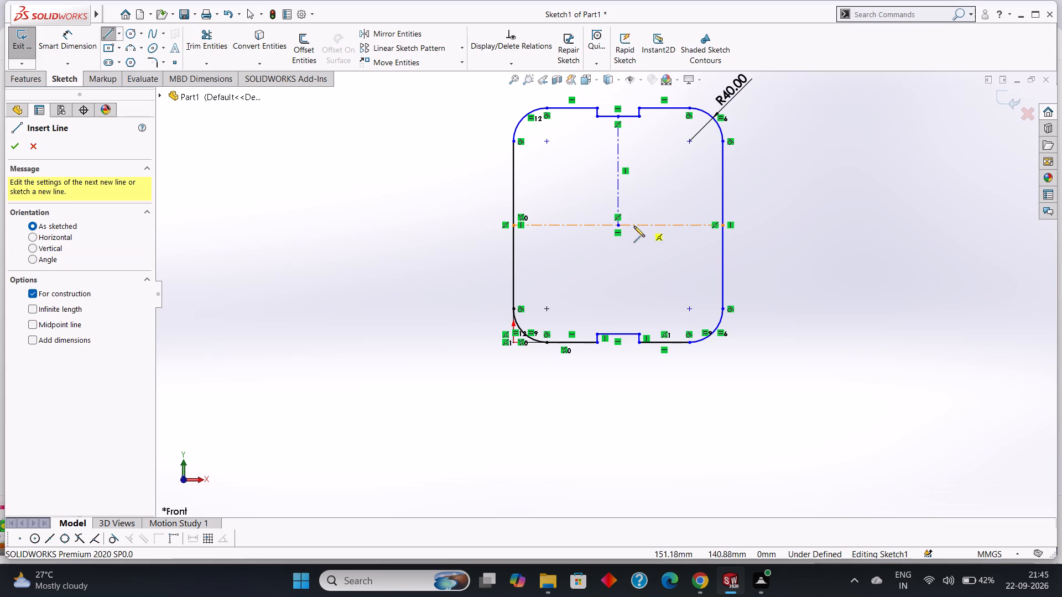
click(619, 223)
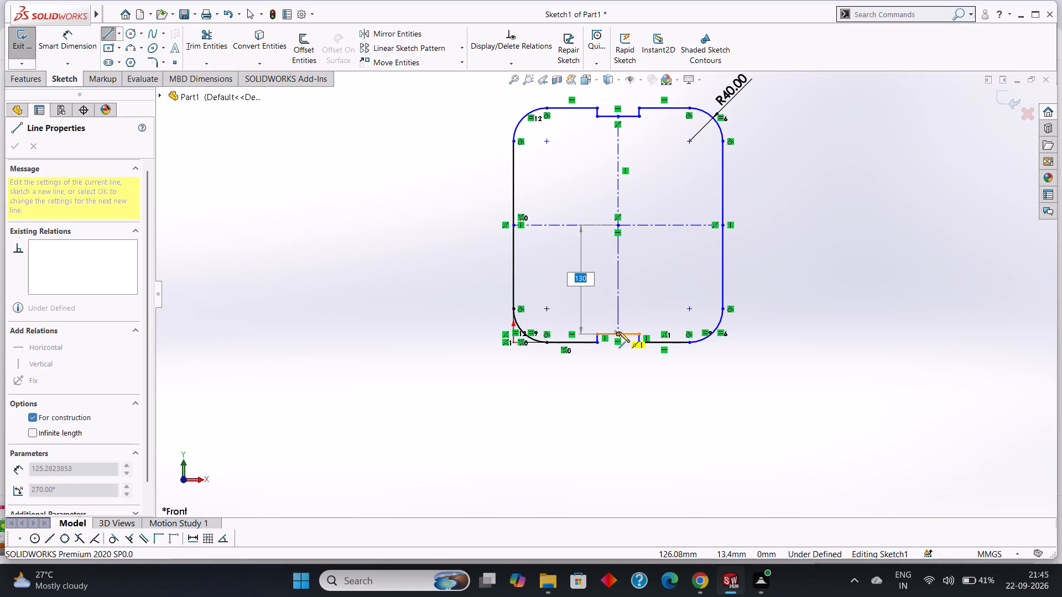
click(619, 333)
right_click(662, 284)
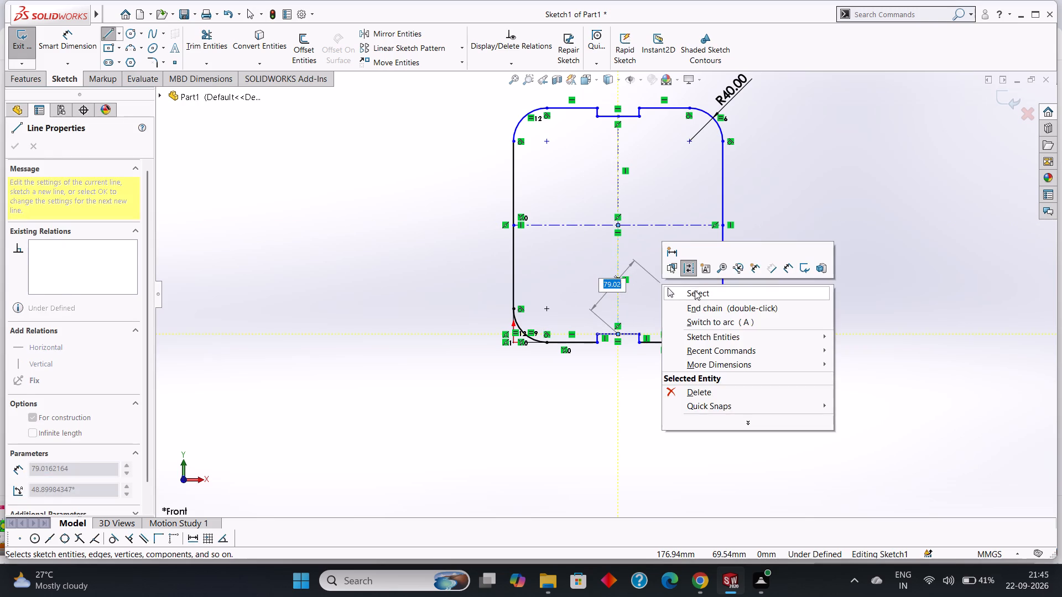
click(695, 290)
Draw a 90 mm vertical centerline upward from the plate's centre, continued by a horizontal centerline about 30 mm to the right.
scroll(613, 224, down, 1)
scroll(613, 224, up, 1)
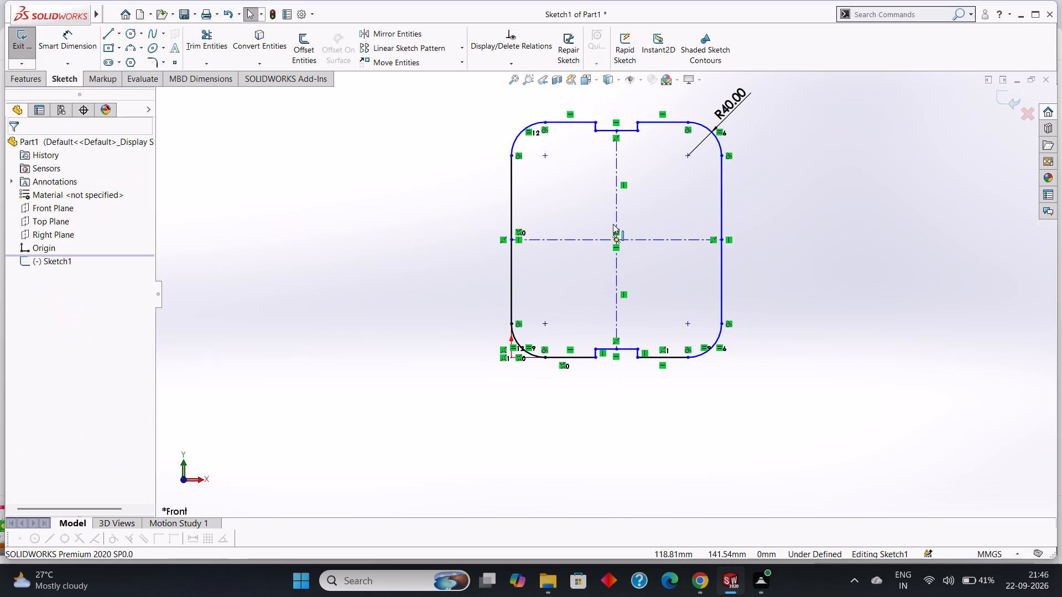
scroll(613, 224, up, 1)
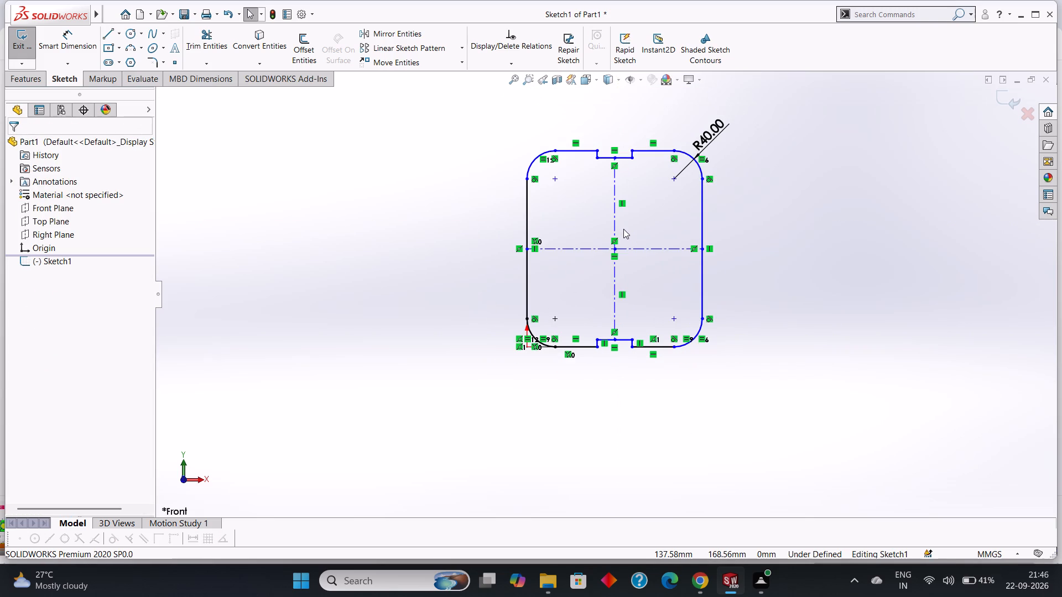
scroll(623, 229, up, 1)
scroll(643, 269, down, 1)
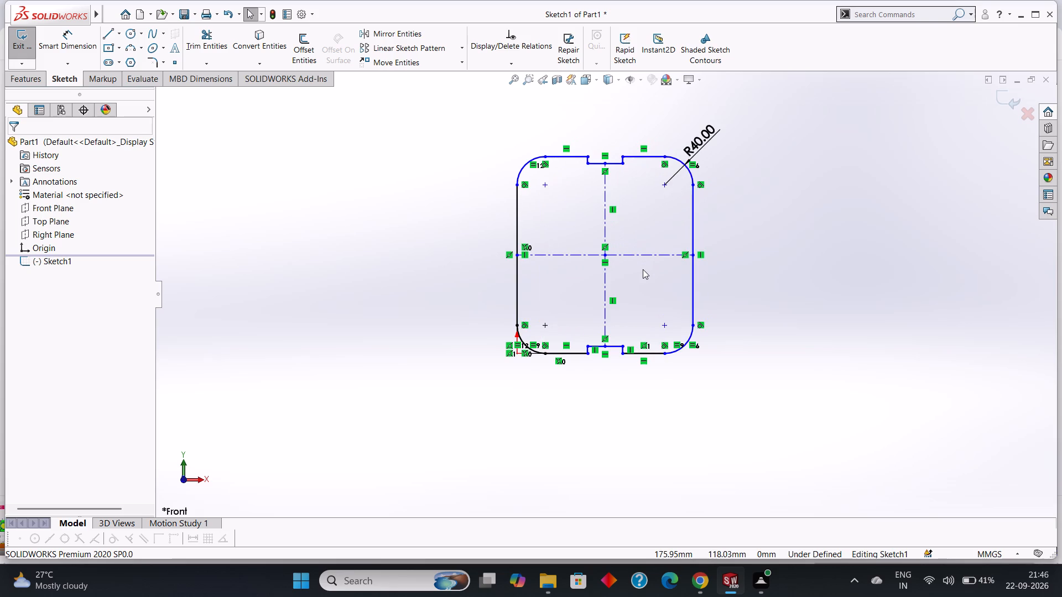
scroll(643, 269, down, 1)
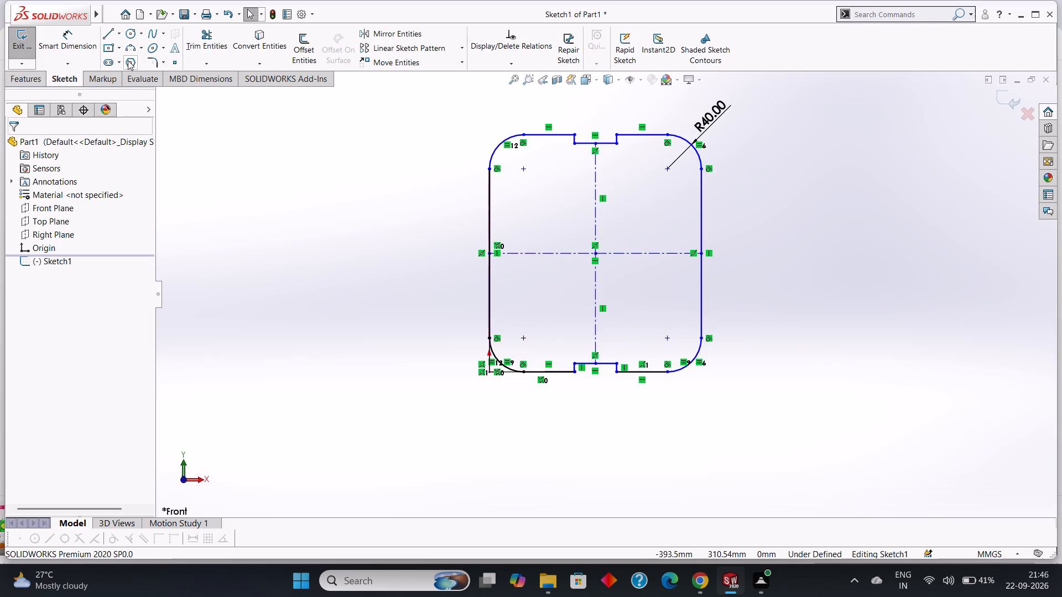
click(120, 34)
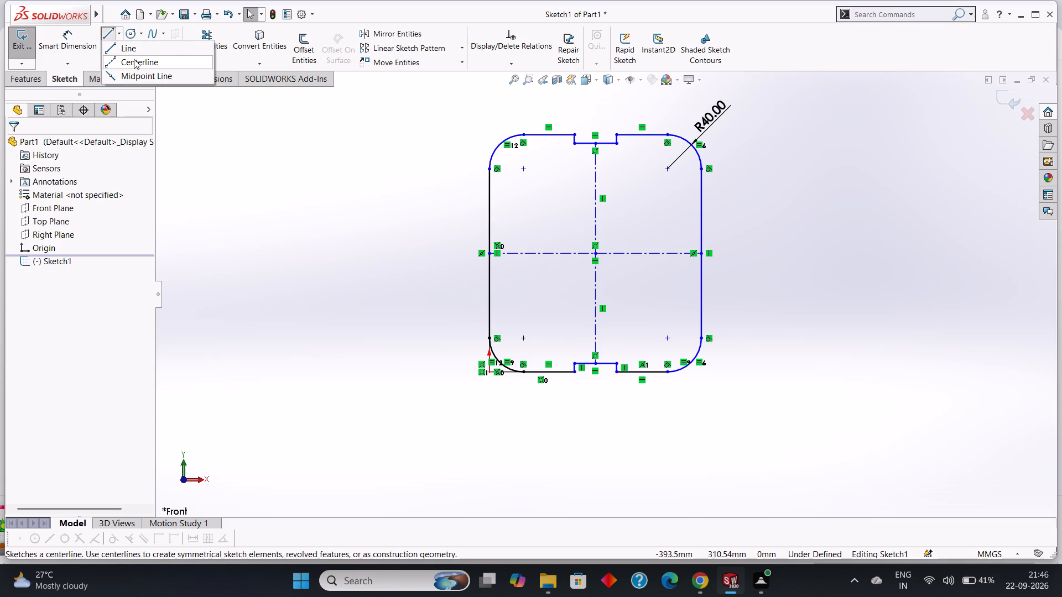
click(134, 60)
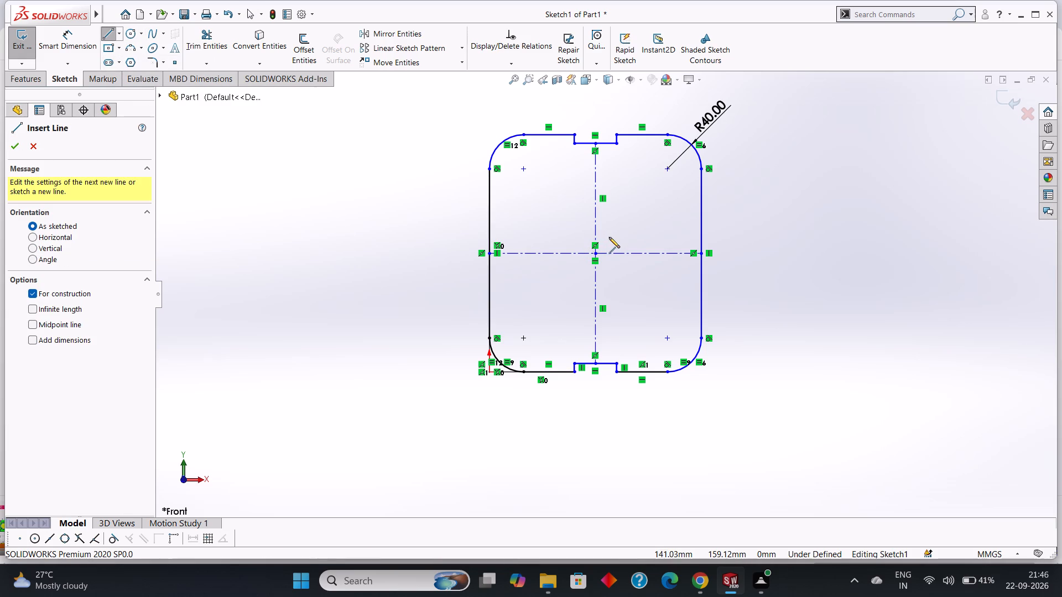
click(595, 253)
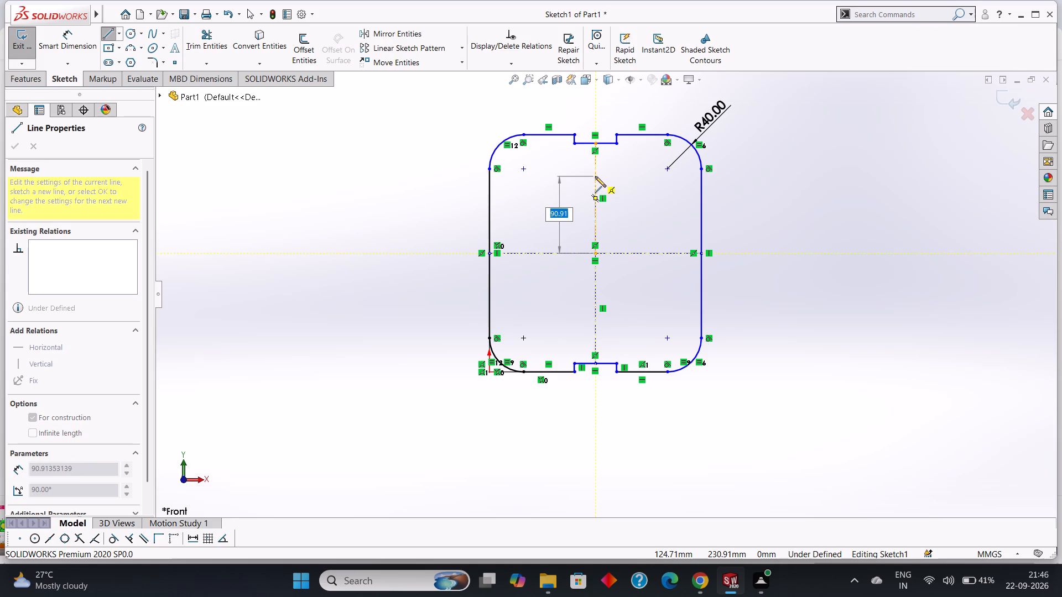
text(90)
key(Return)
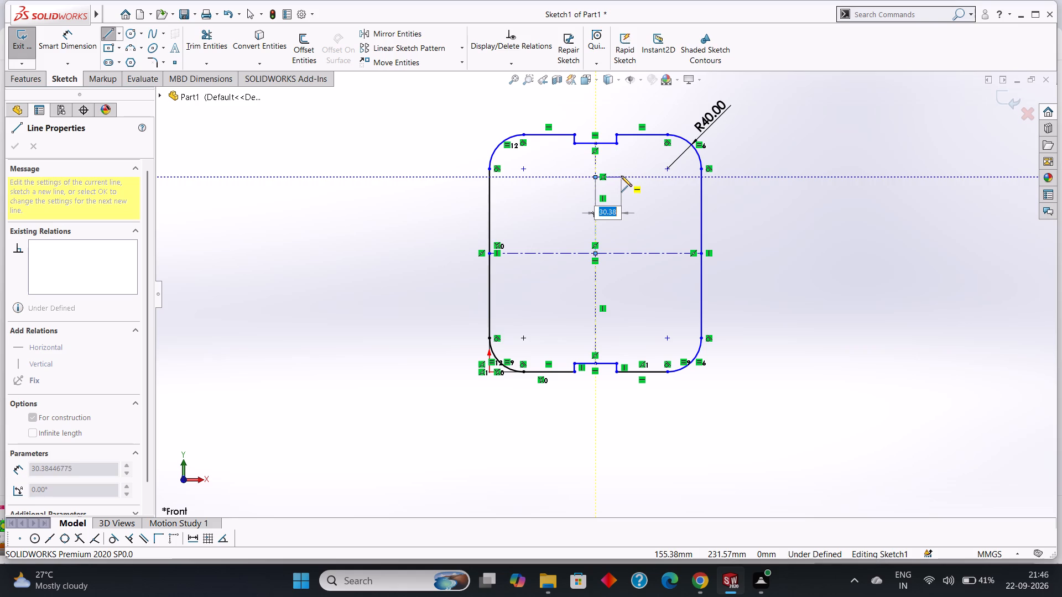
click(621, 176)
right_click(633, 184)
click(660, 196)
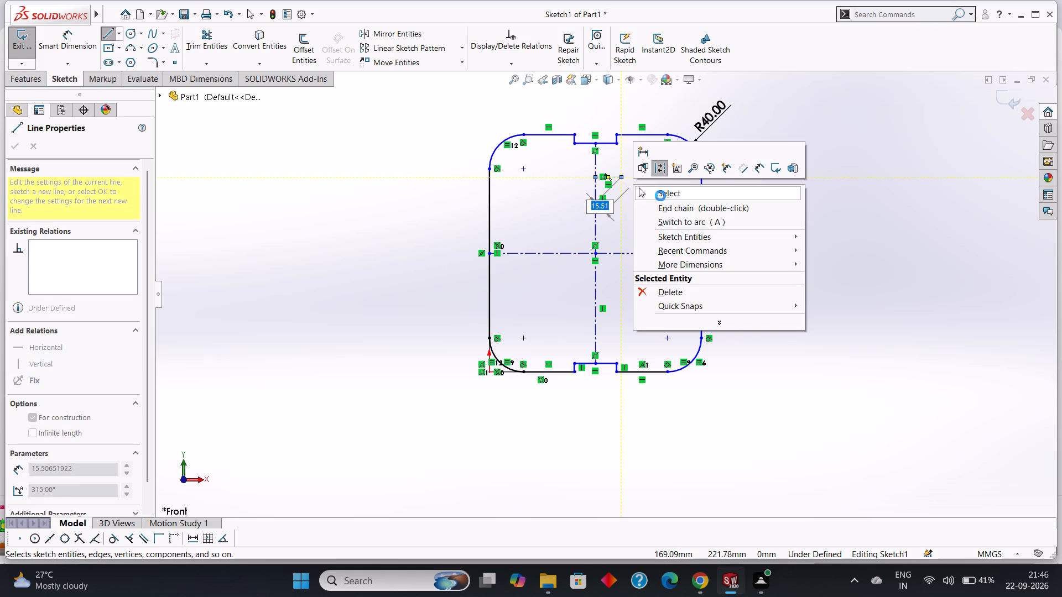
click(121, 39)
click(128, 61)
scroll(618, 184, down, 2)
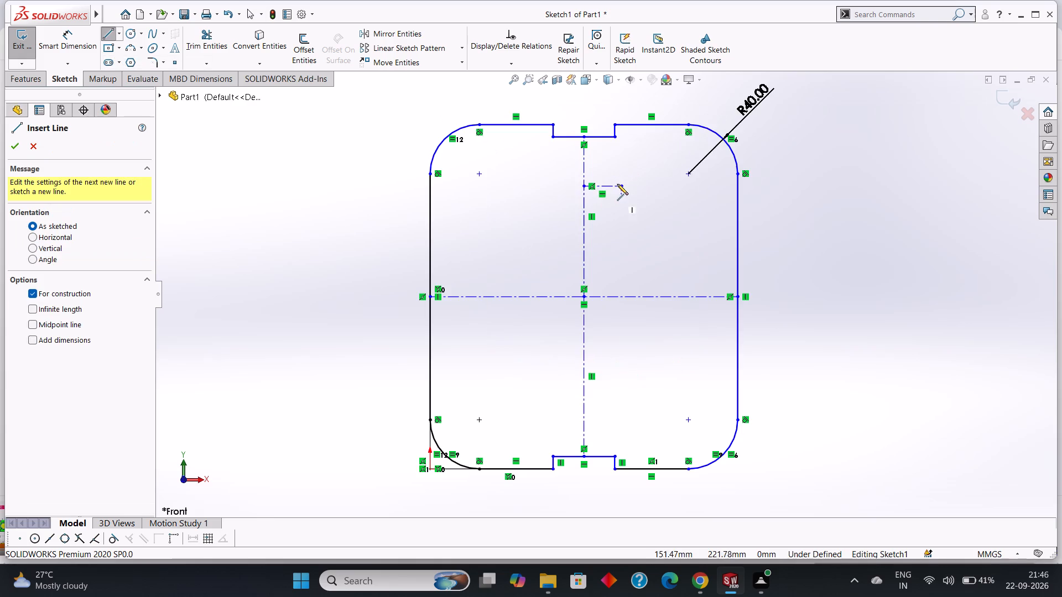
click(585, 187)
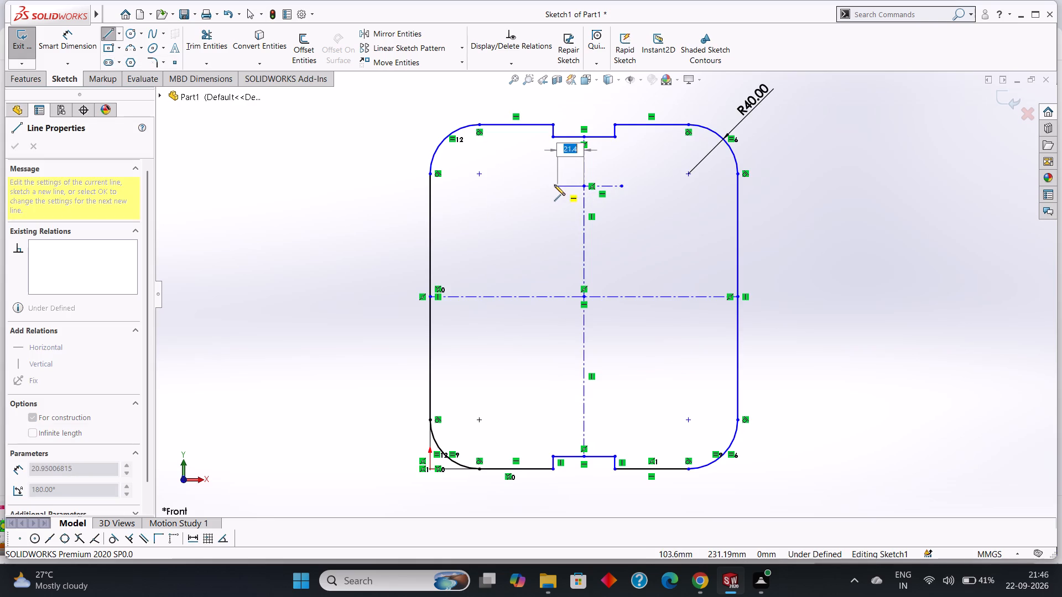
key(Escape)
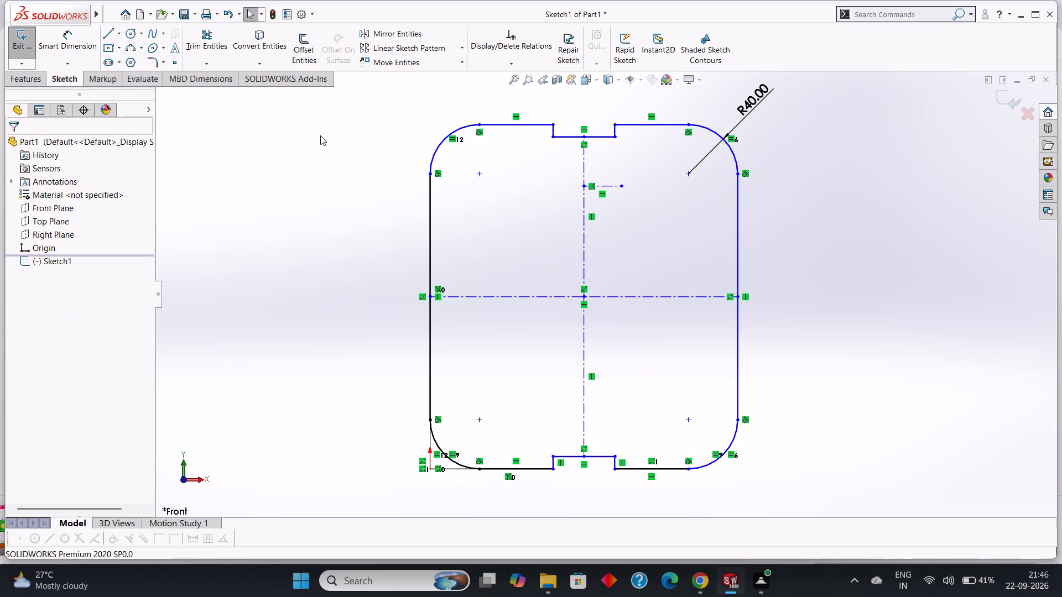
Draw a horizontal centerline of similar length leftward from the point 90 mm above the plate's centre.
click(117, 38)
click(132, 61)
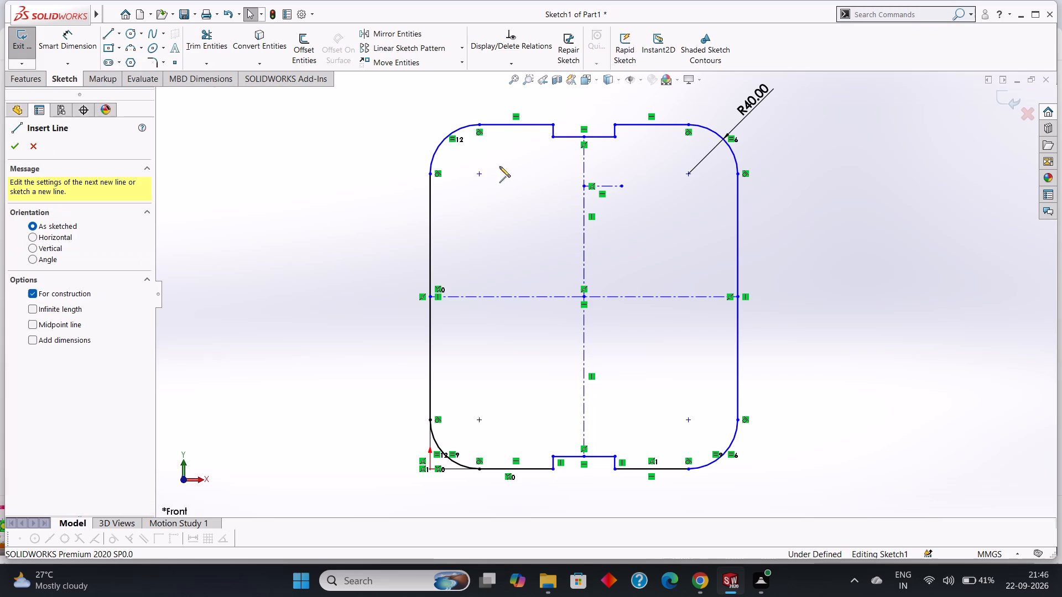
click(586, 186)
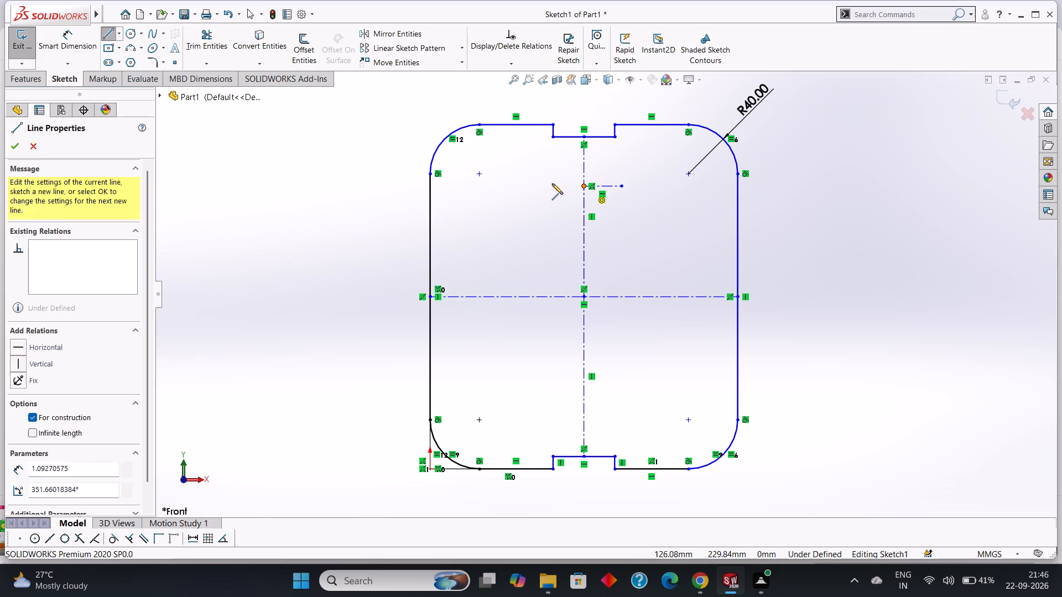
click(546, 183)
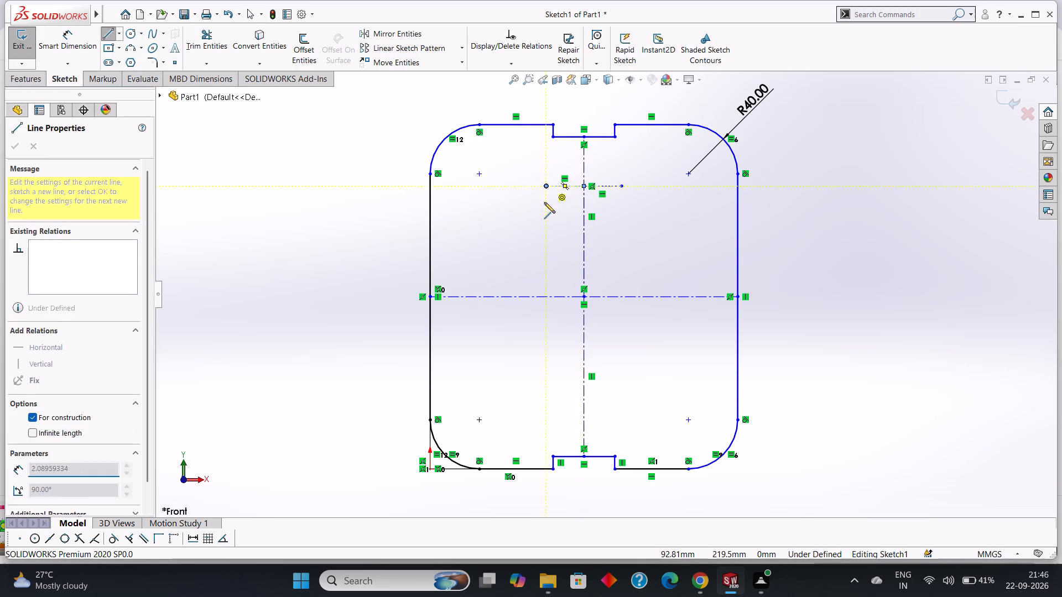
right_click(544, 208)
click(566, 214)
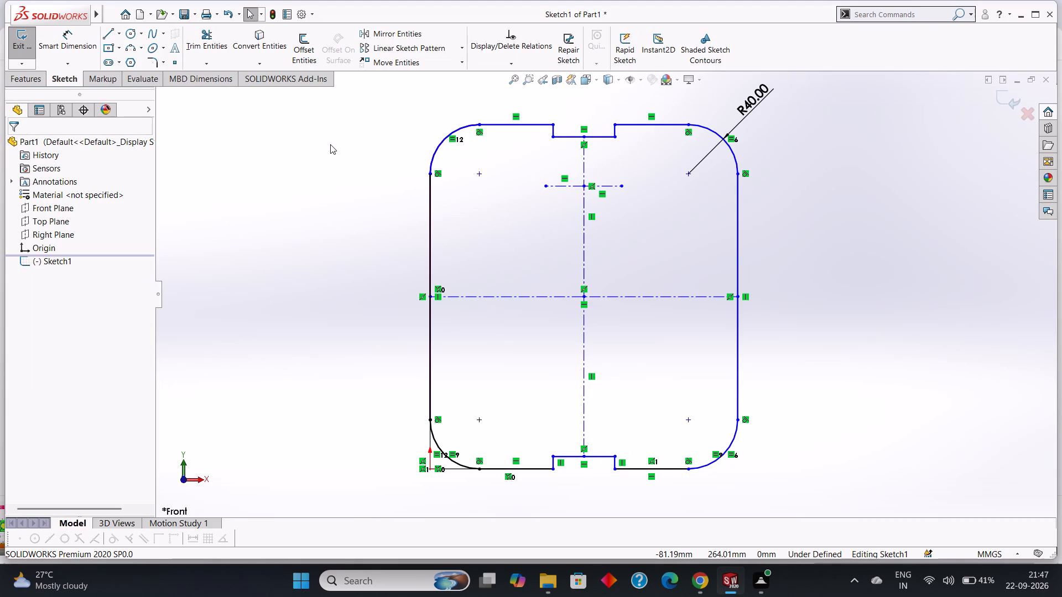
Draw a circle centred where the short horizontal centerlines meet the vertical centerline, and dimension its diameter to 40 mm.
click(129, 30)
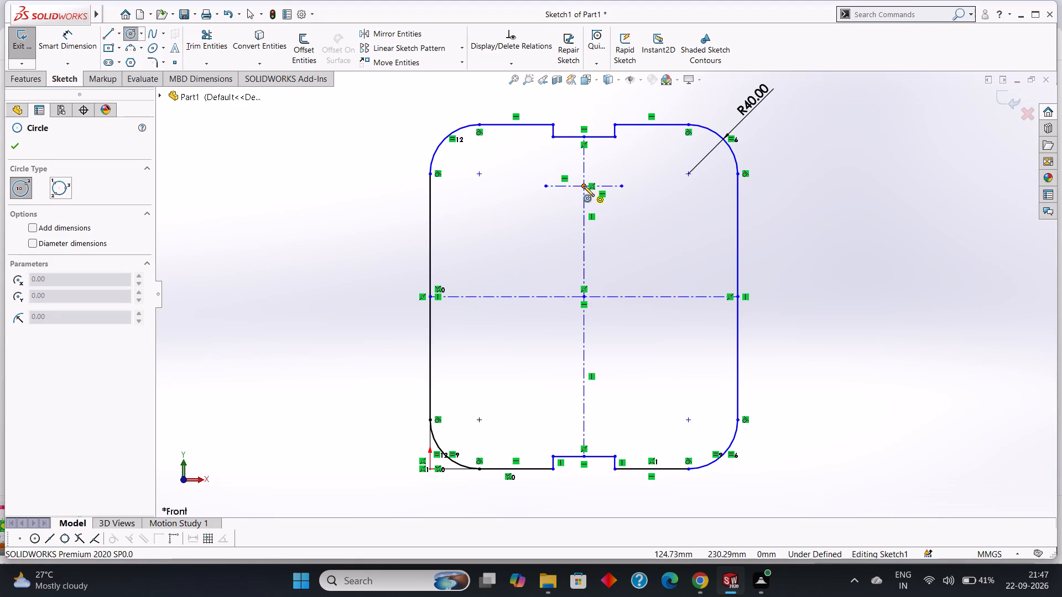
click(584, 185)
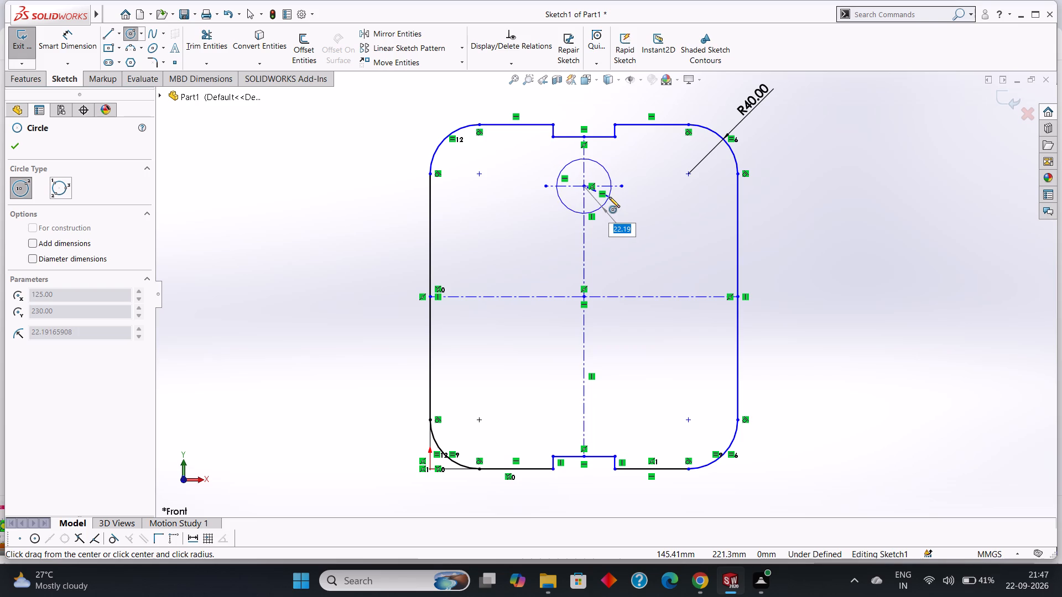
click(609, 197)
click(19, 145)
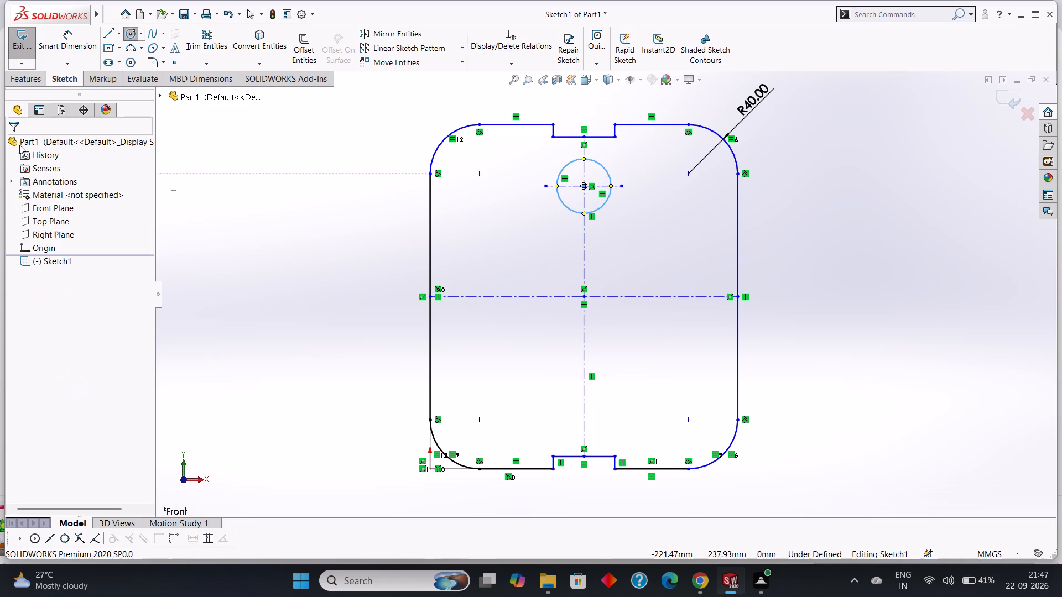
click(72, 39)
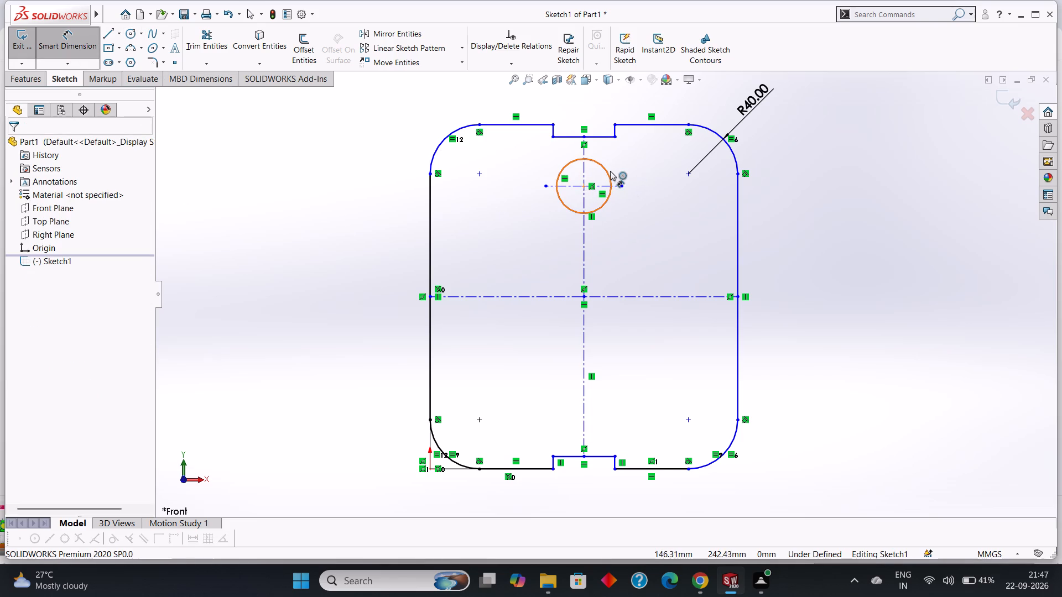
click(610, 170)
click(664, 180)
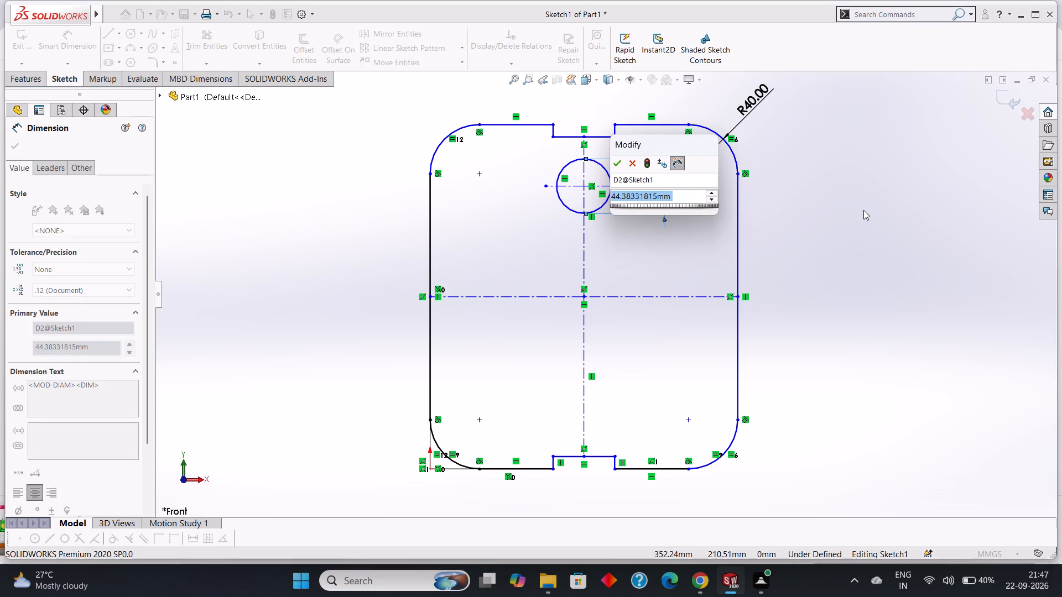
text(40)
key(Return)
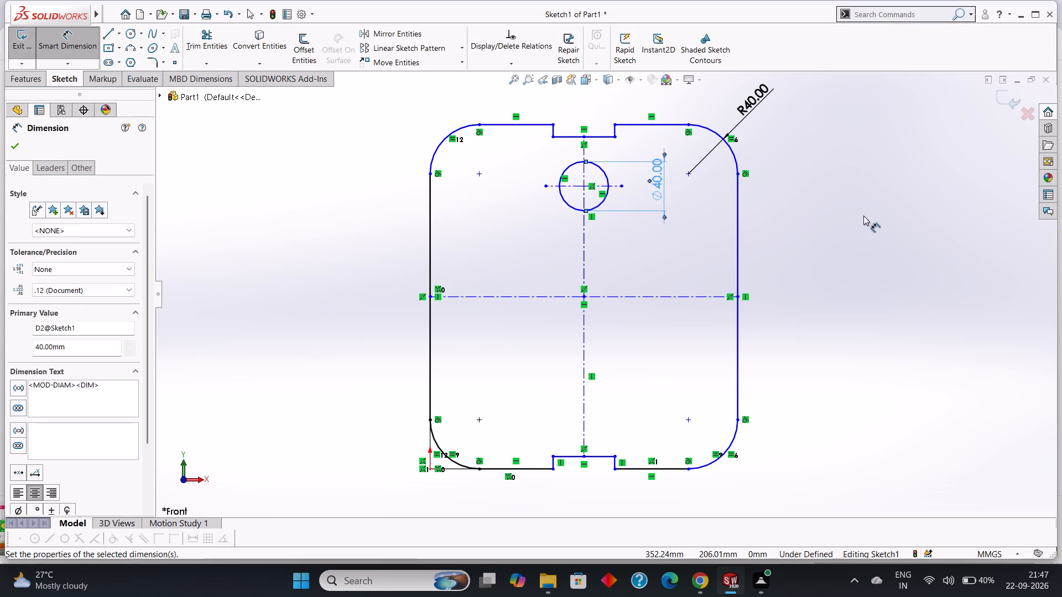
click(17, 148)
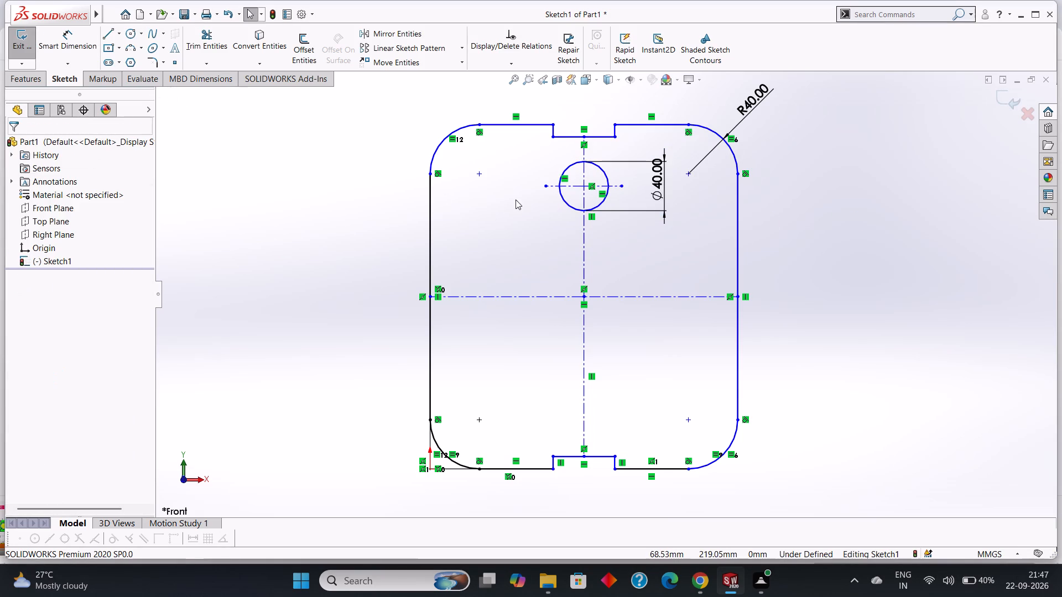
Draw a 40 mm vertical line from the circle's left quadrant up to the top notch's horizontal edge.
click(113, 29)
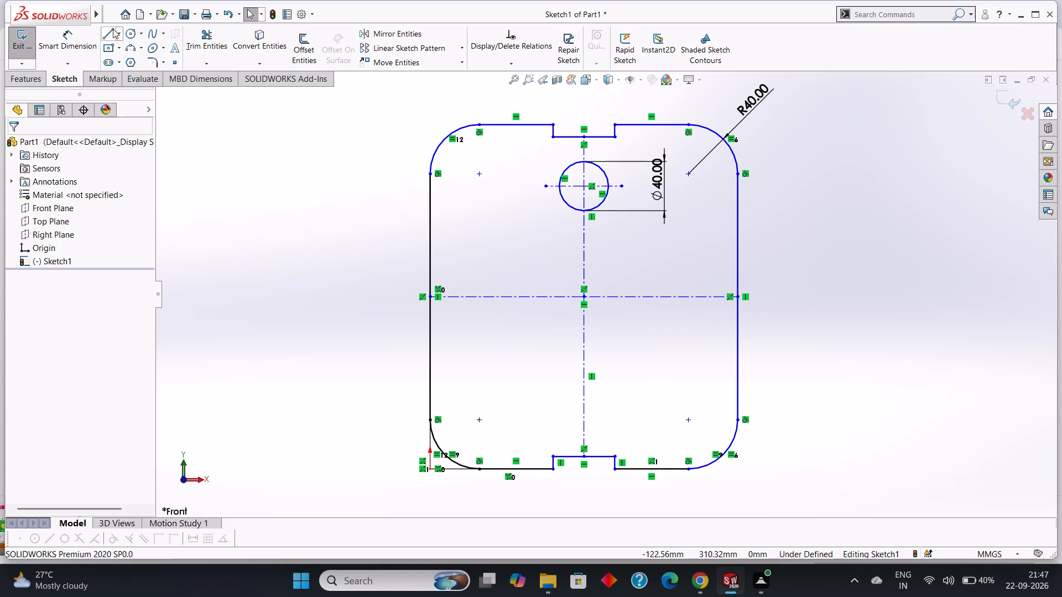
click(560, 185)
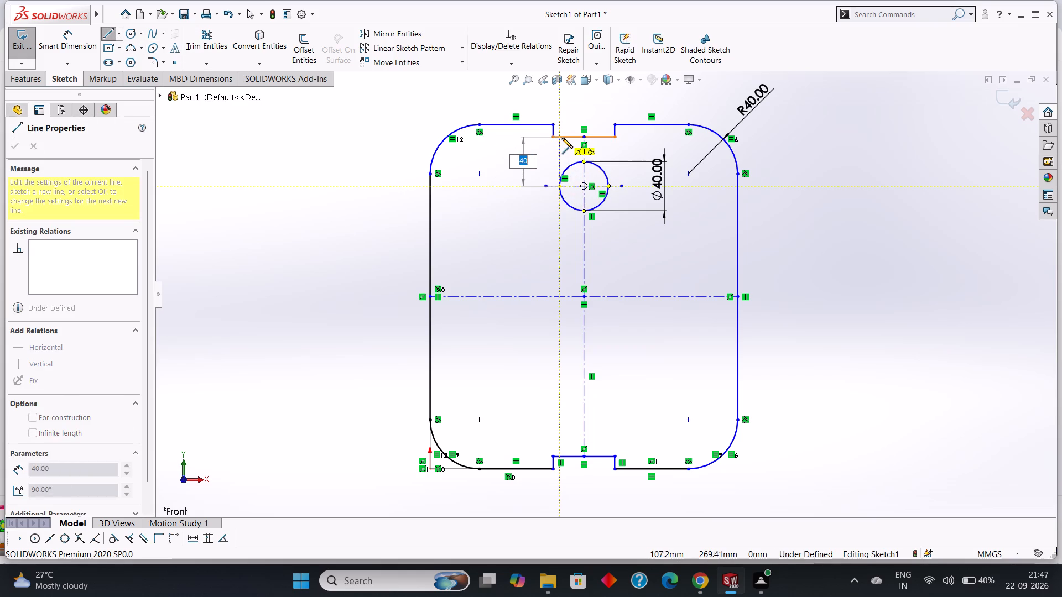
click(560, 136)
right_click(526, 150)
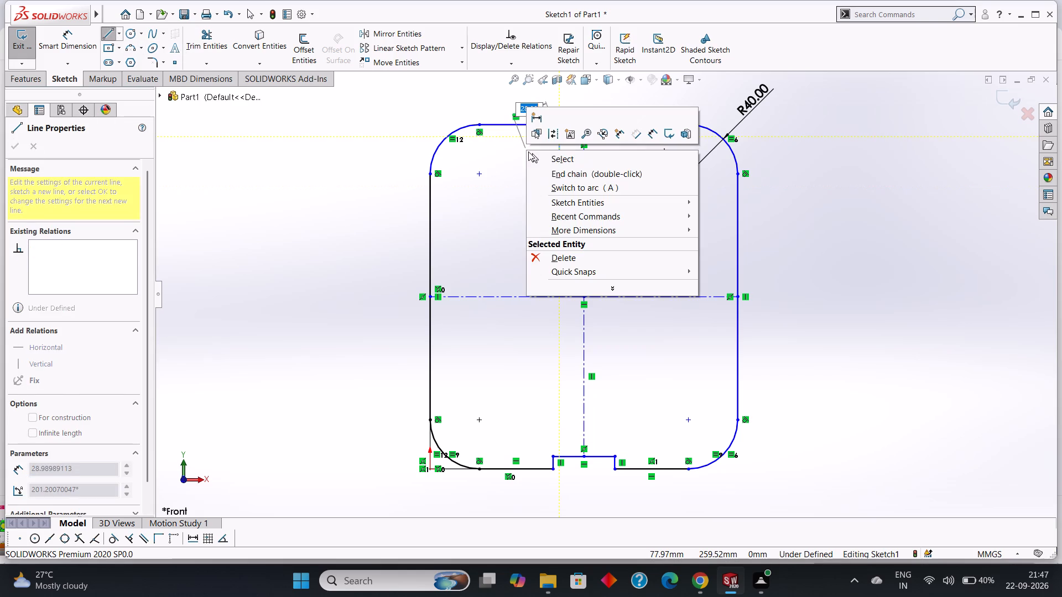
click(556, 156)
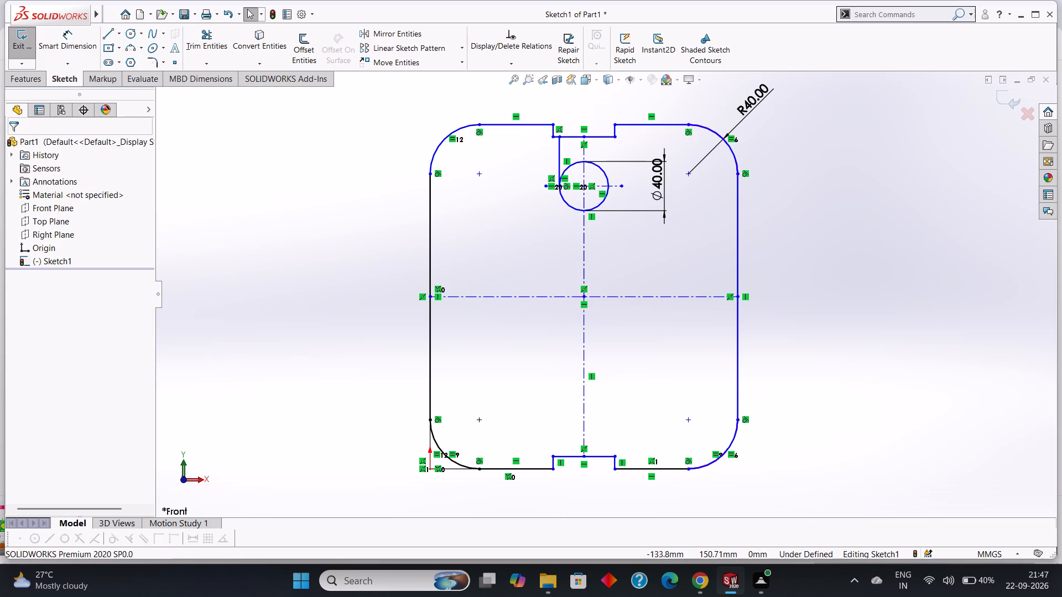
Draw a 40 mm vertical line from the circle's right quadrant up to the top notch's horizontal edge.
click(109, 39)
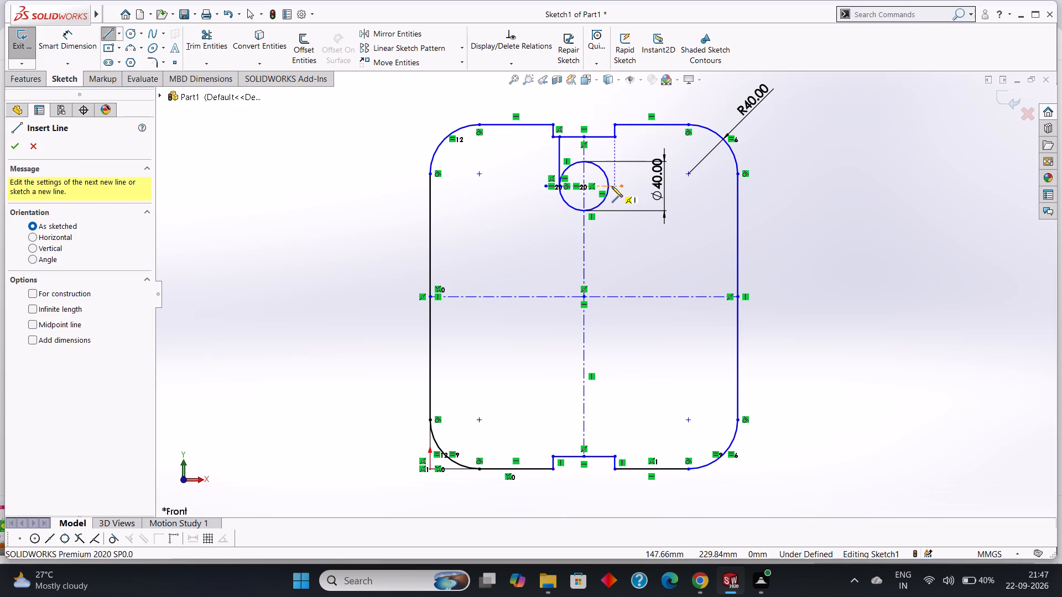
click(608, 186)
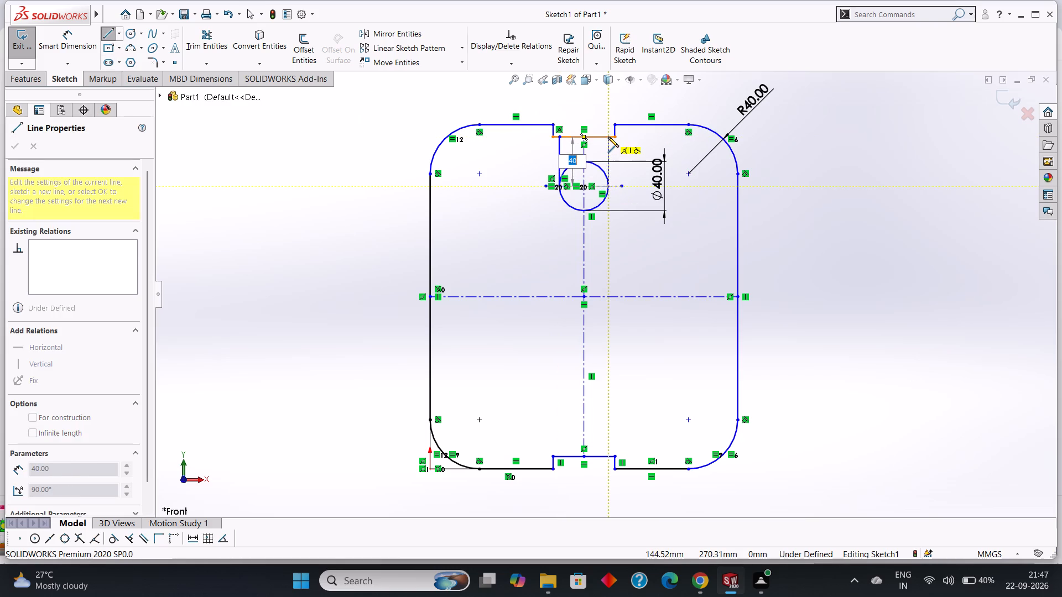
click(608, 137)
right_click(639, 141)
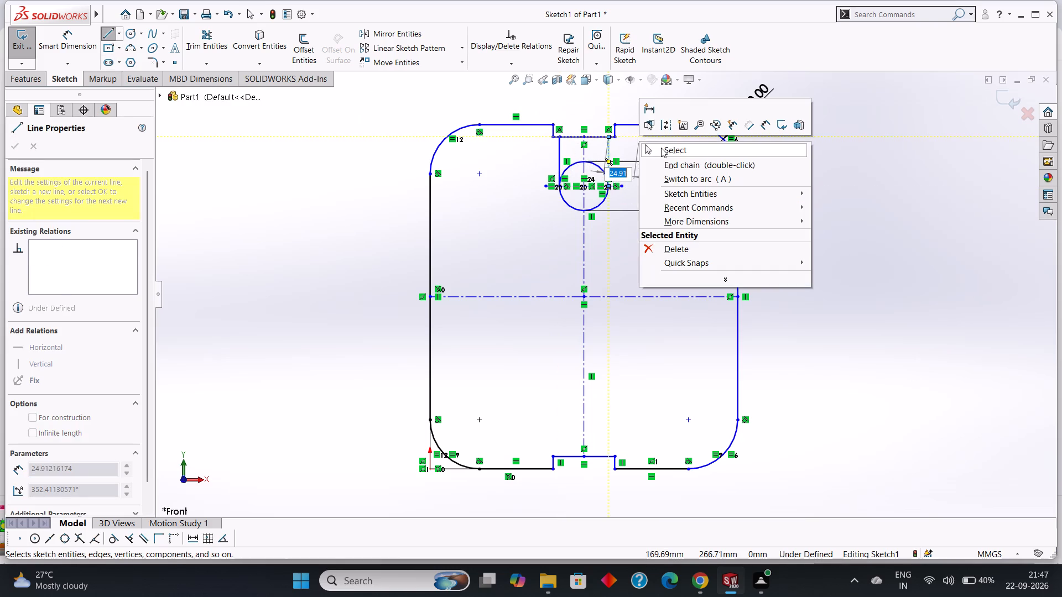
click(661, 148)
Power-trim both halves of the top notch's horizontal edge between the two vertical slot lines.
scroll(595, 177, down, 3)
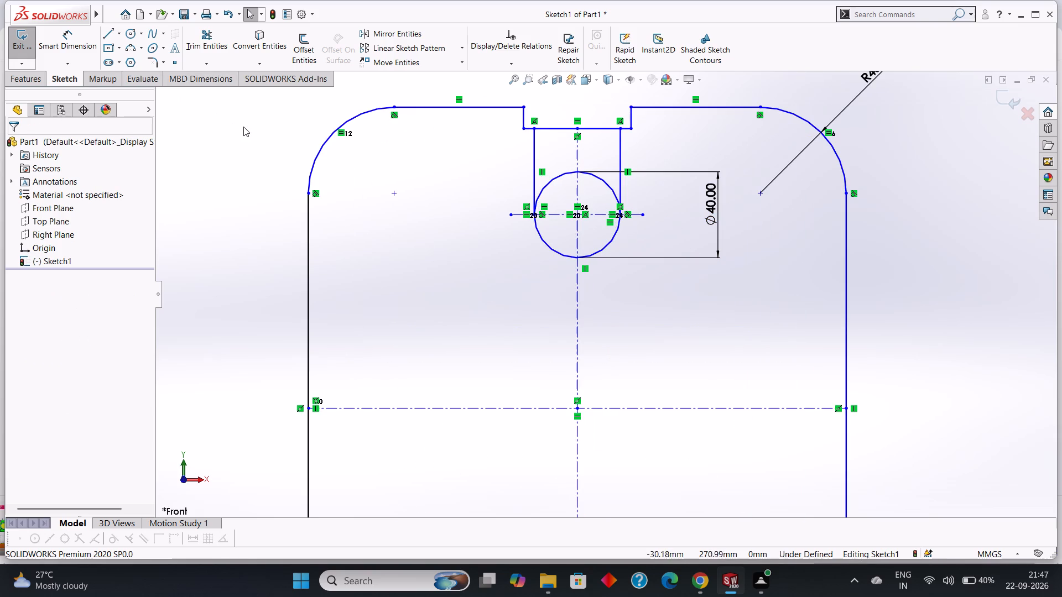
click(202, 41)
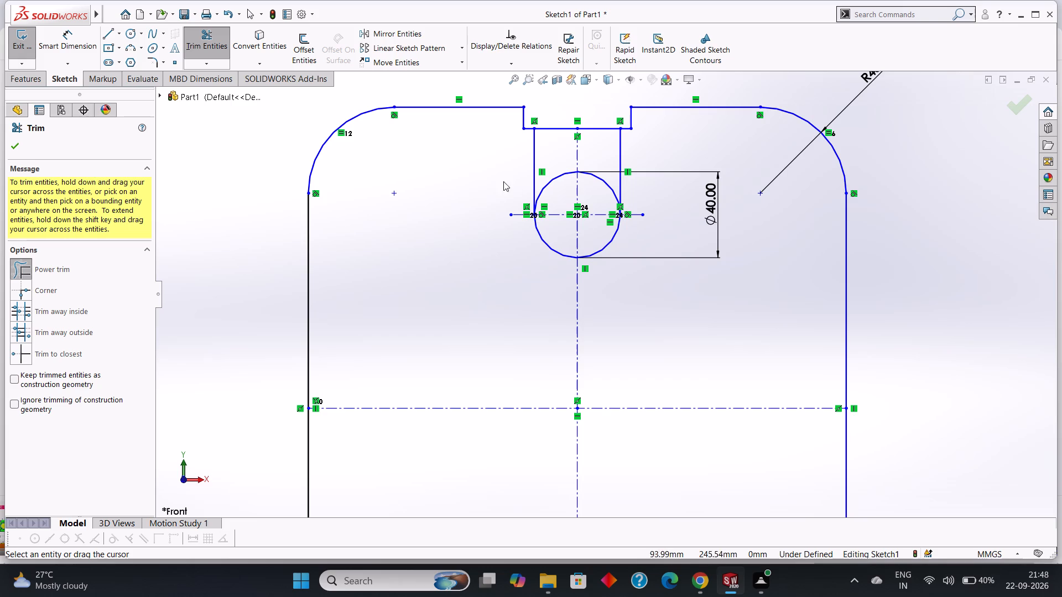
click(53, 266)
drag(548, 108, 557, 143)
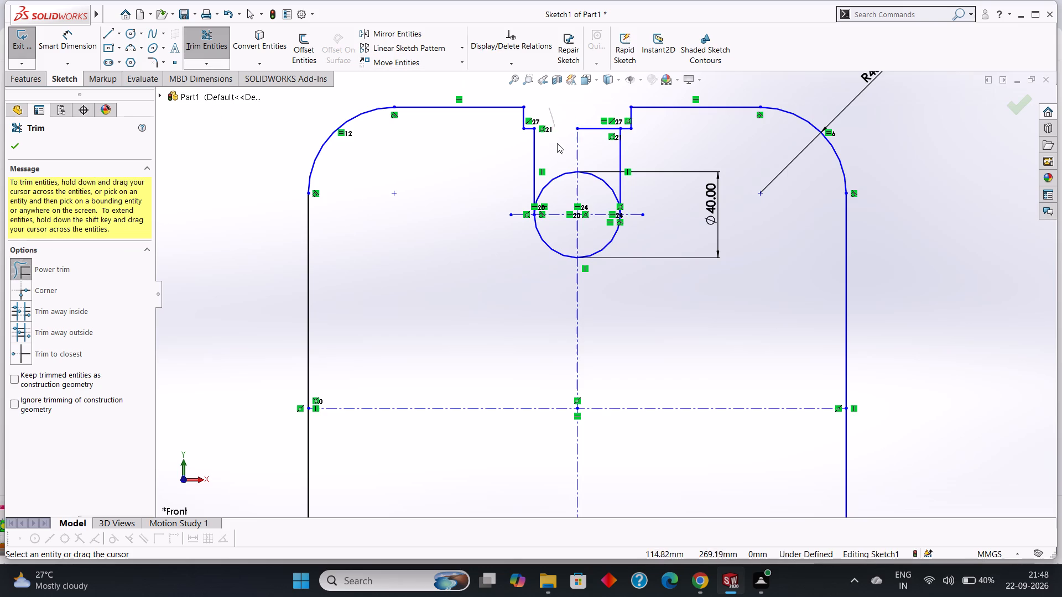
drag(557, 143, 558, 145)
drag(596, 103, 592, 134)
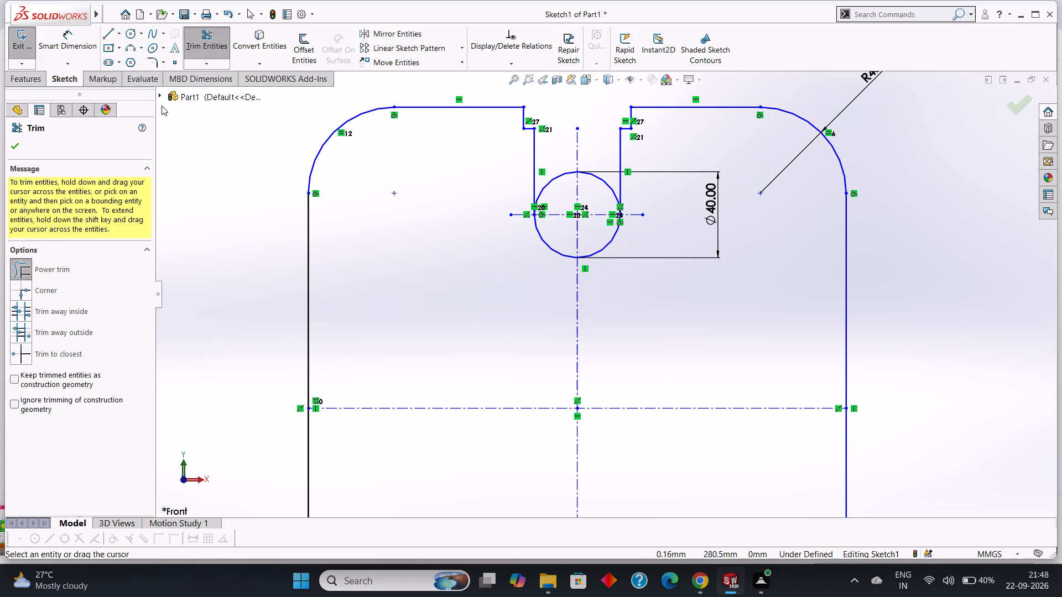
click(15, 146)
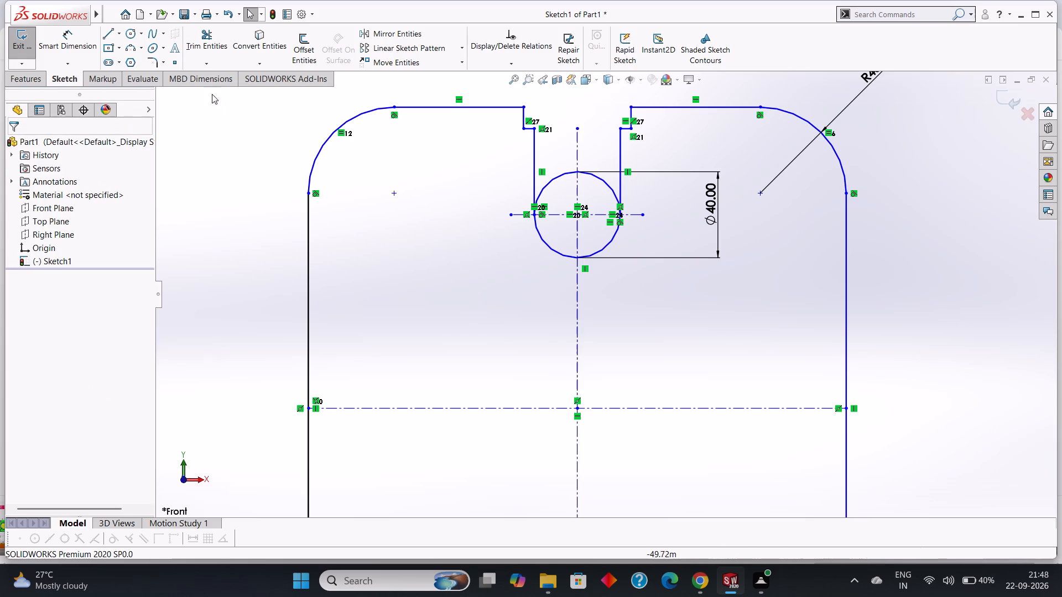
Power-trim the upper half of the 40 mm circle, leaving a round-bottomed slot open to the top notch.
click(205, 47)
click(41, 266)
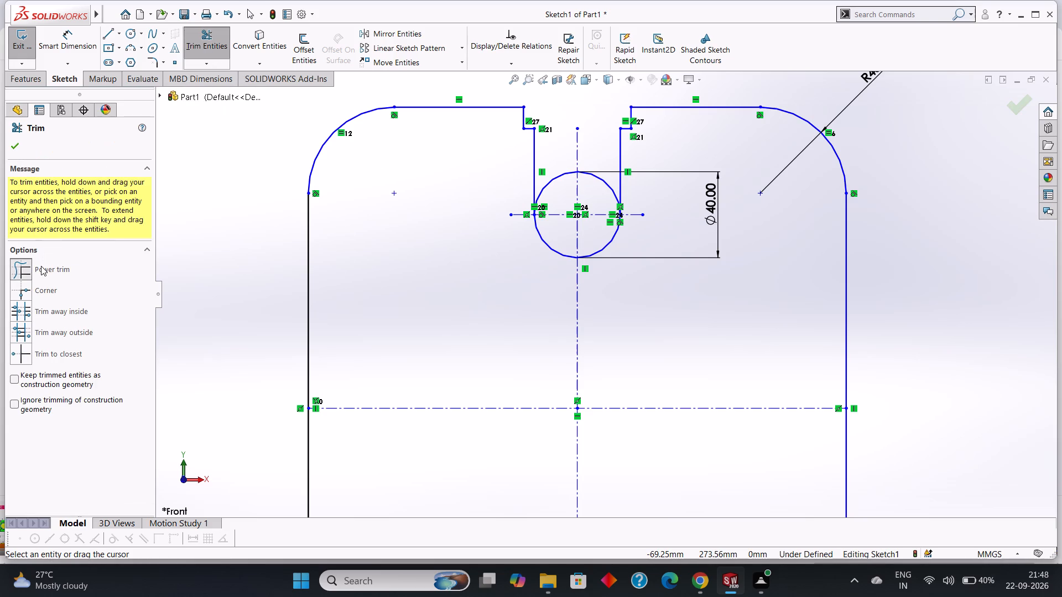
drag(554, 135, 560, 181)
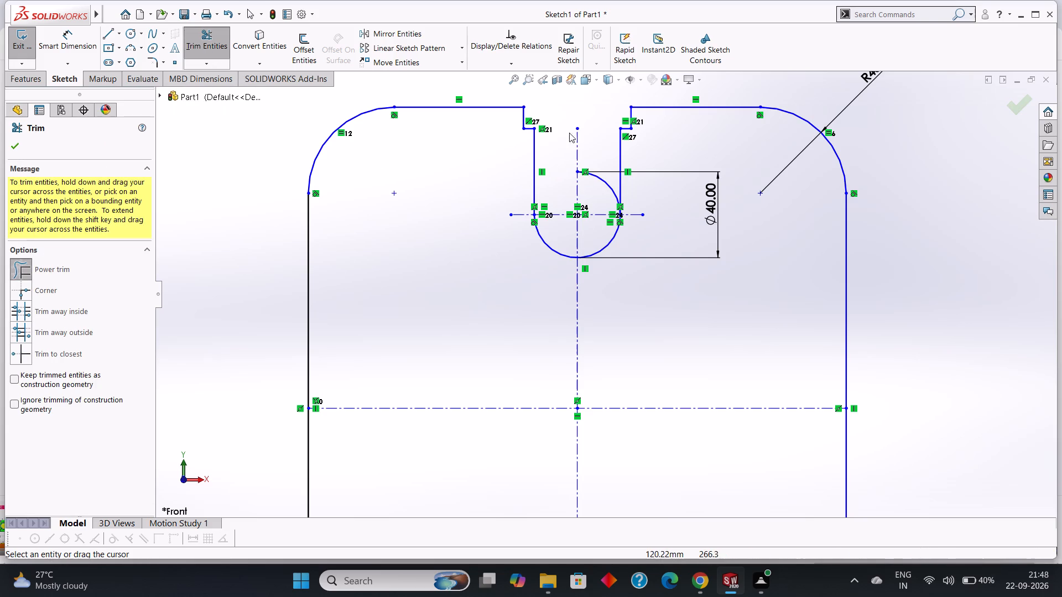
drag(594, 145, 596, 184)
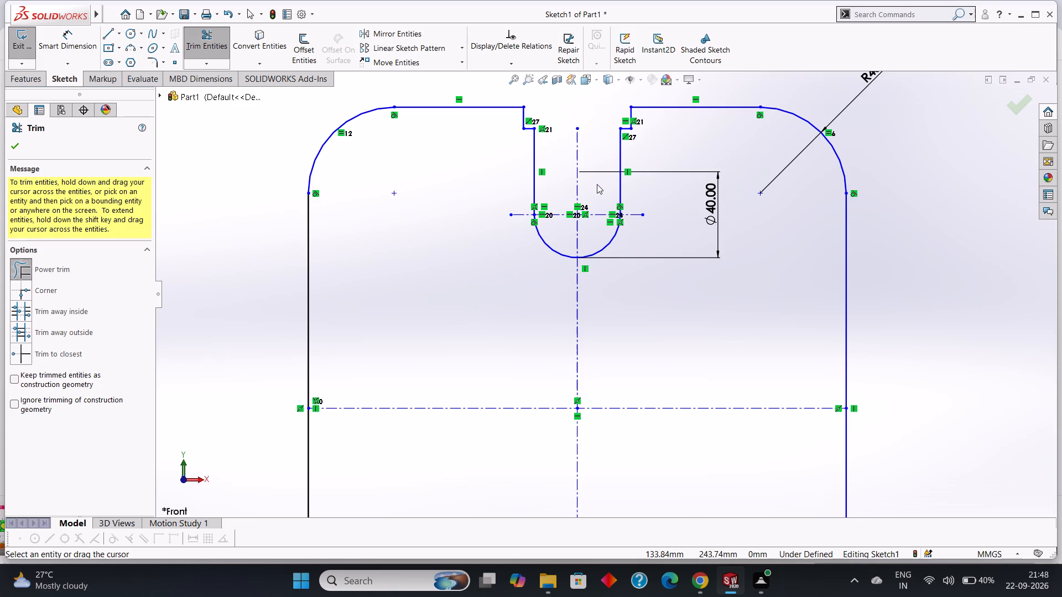
click(16, 148)
Examine the trimmed slot and the whole plate outline.
scroll(372, 198, up, 3)
scroll(626, 283, up, 4)
scroll(655, 347, down, 2)
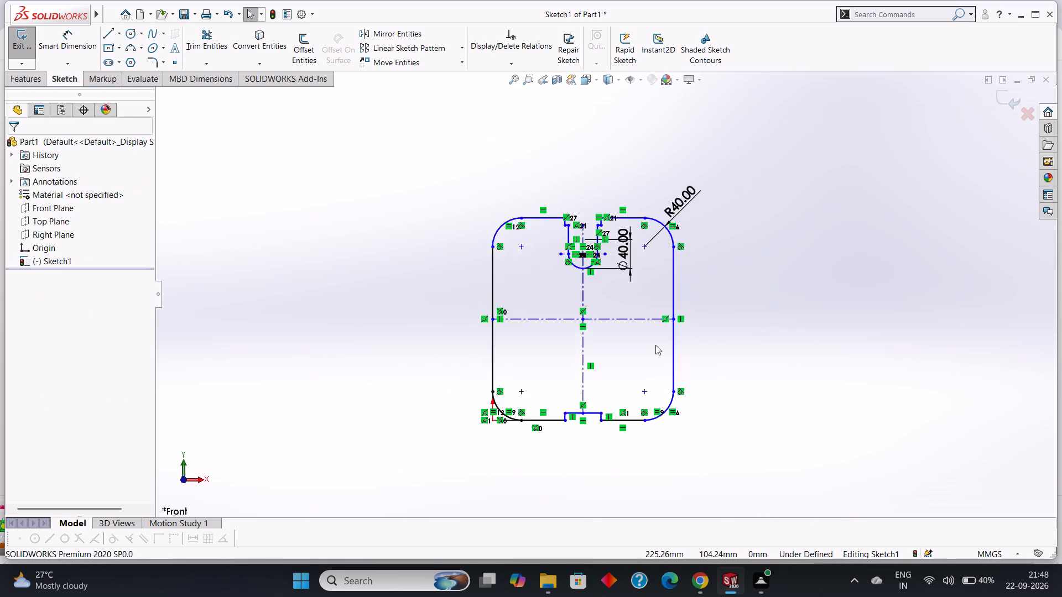
scroll(655, 345, down, 1)
scroll(574, 259, down, 3)
scroll(567, 256, up, 2)
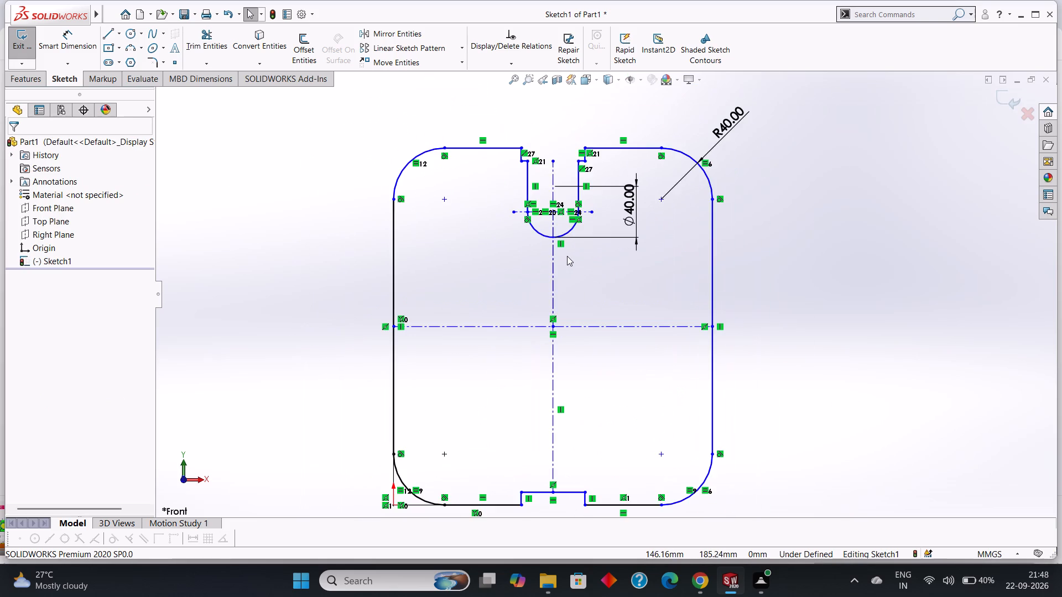
scroll(531, 303, up, 2)
scroll(577, 315, down, 2)
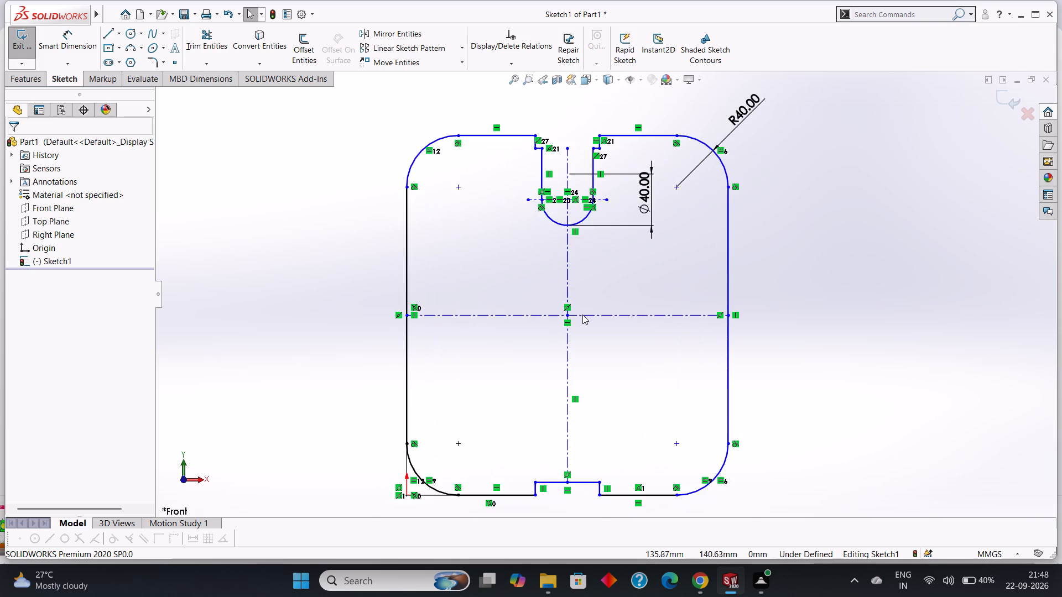
scroll(585, 315, down, 1)
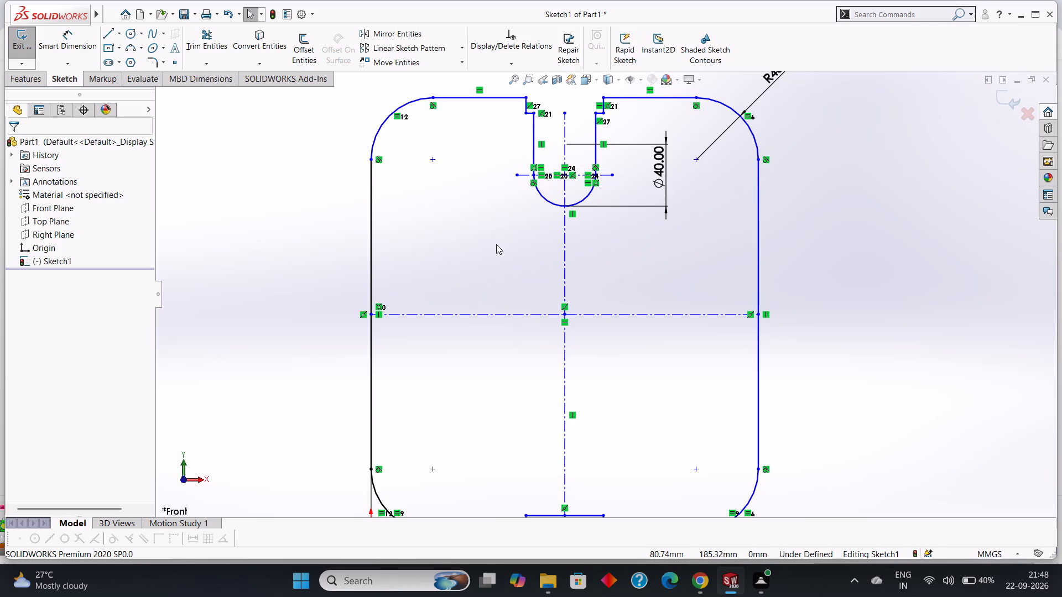
scroll(496, 244, up, 2)
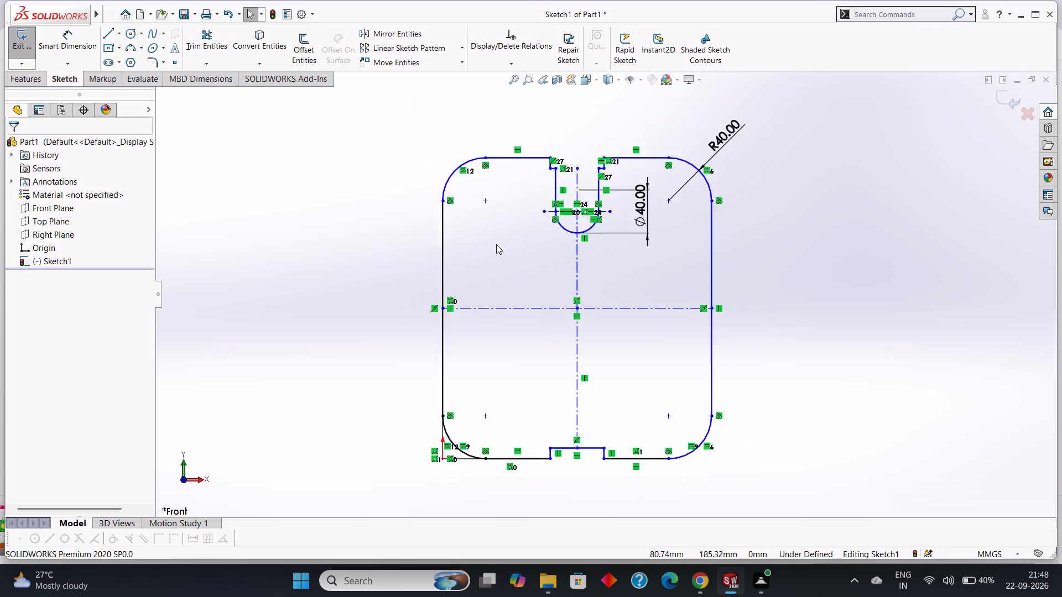
scroll(496, 244, up, 2)
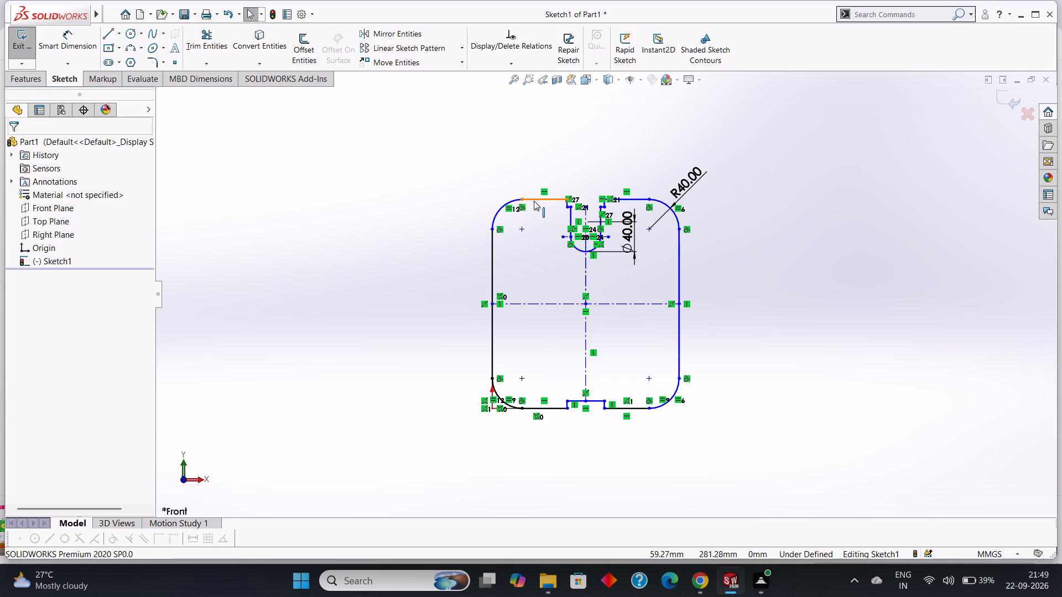
Dimension the plate's top horizontal edge between the upper-left fillet and the notch to 50 mm.
scroll(564, 227, down, 2)
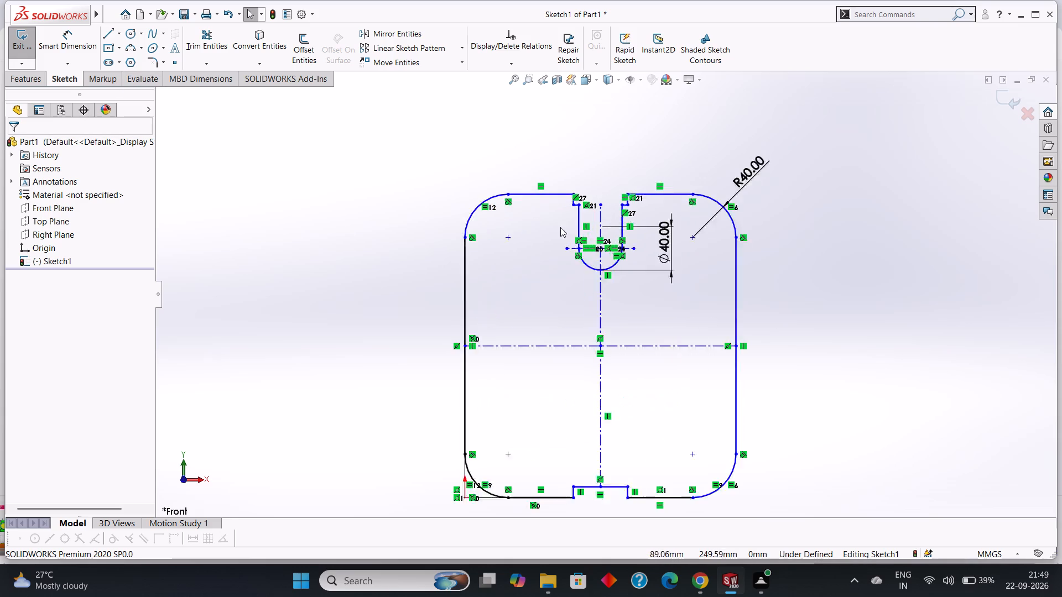
scroll(560, 227, down, 2)
click(74, 30)
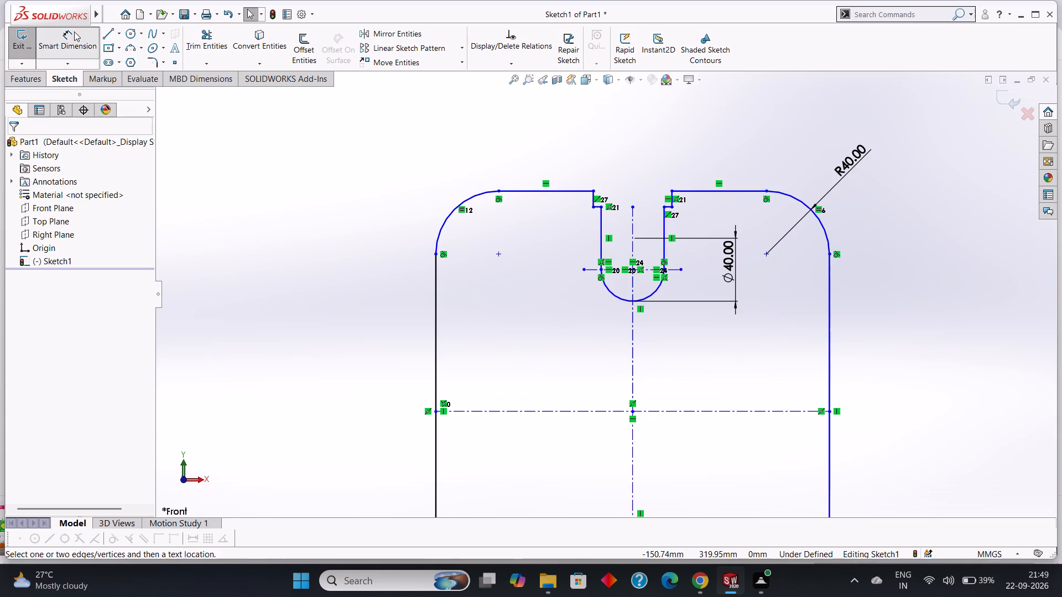
click(524, 191)
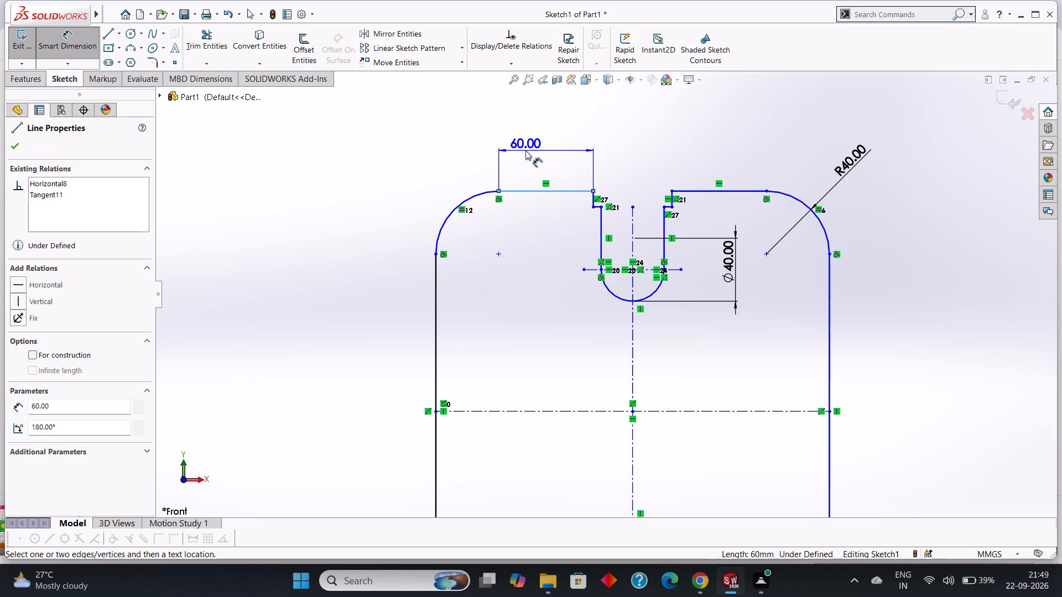
click(525, 150)
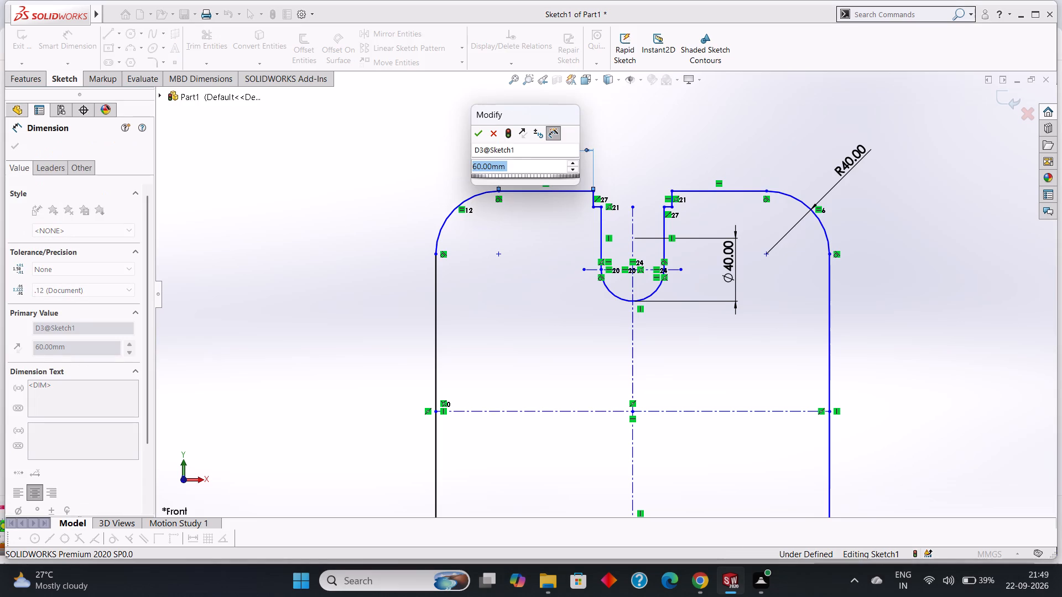
text(50)
key(Return)
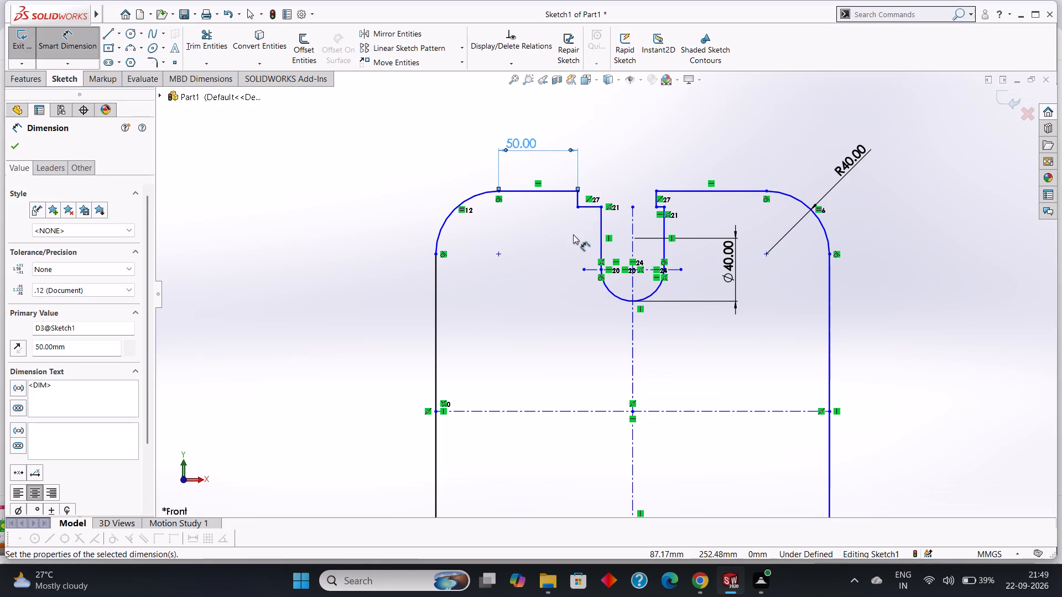
Dimension the horizontal distance from the upper-left fillet's centre to the slot arc's centre to 100 mm.
scroll(573, 235, up, 4)
scroll(580, 310, down, 3)
scroll(635, 264, down, 2)
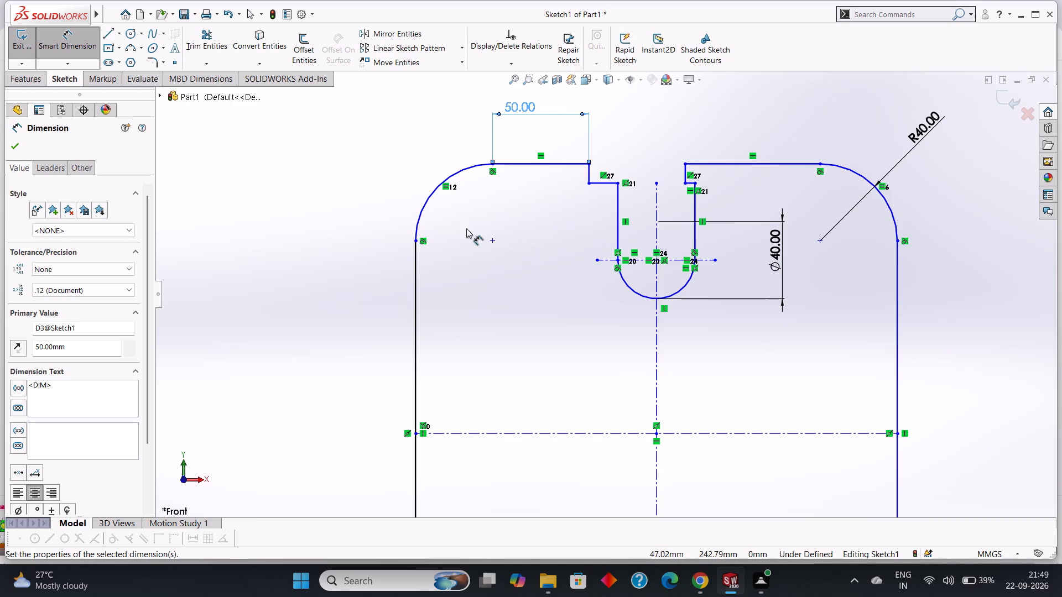
click(493, 242)
click(658, 259)
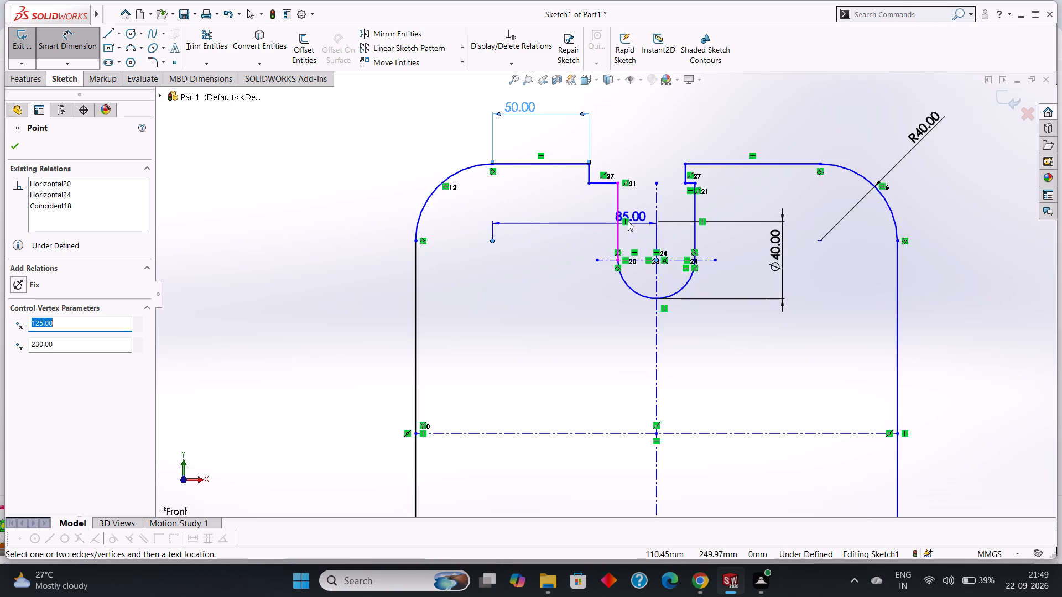
click(621, 215)
text(100)
key(Return)
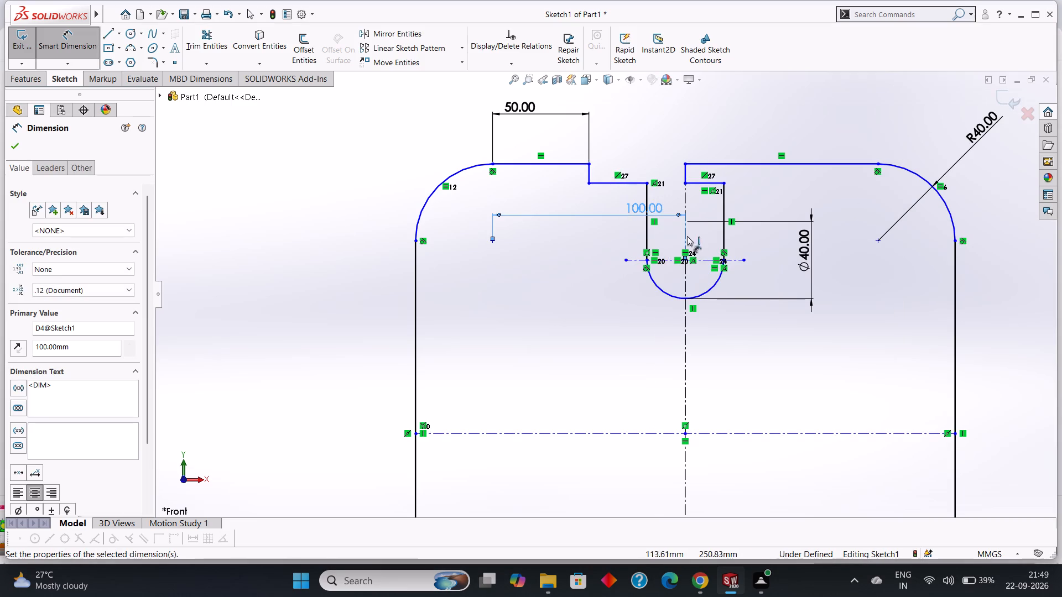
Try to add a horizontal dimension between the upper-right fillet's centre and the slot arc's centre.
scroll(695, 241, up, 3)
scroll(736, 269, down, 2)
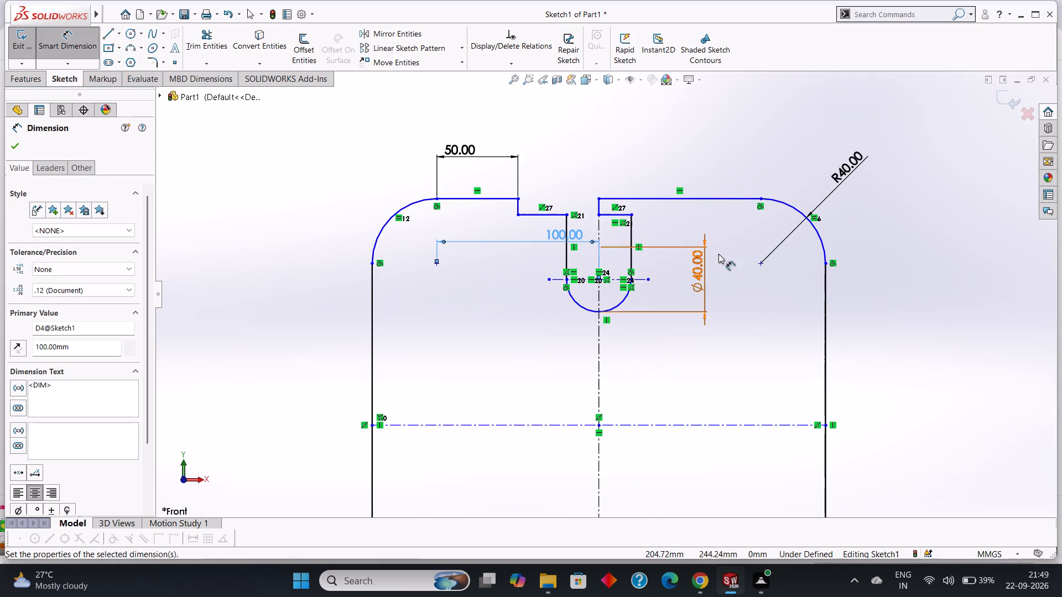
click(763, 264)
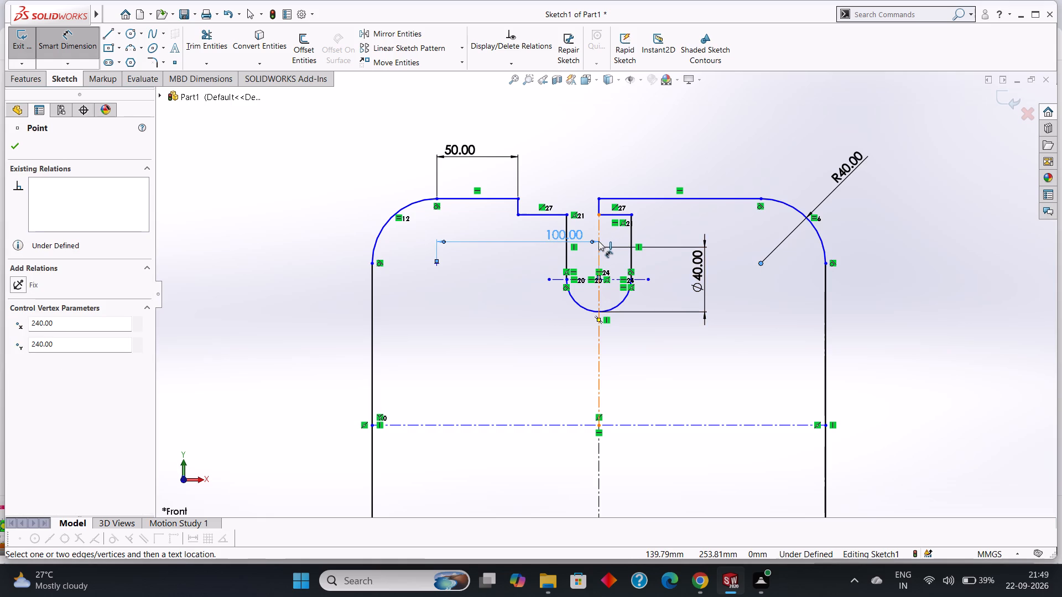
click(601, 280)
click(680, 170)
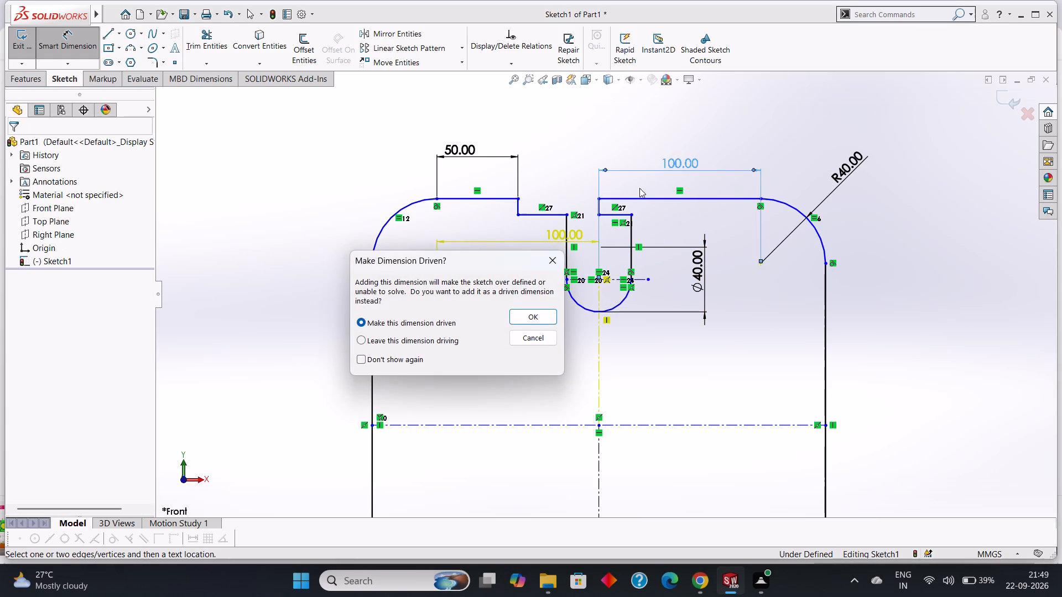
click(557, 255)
Examine the top notch and slot geometry on both sides of the vertical centerline.
scroll(747, 263, up, 1)
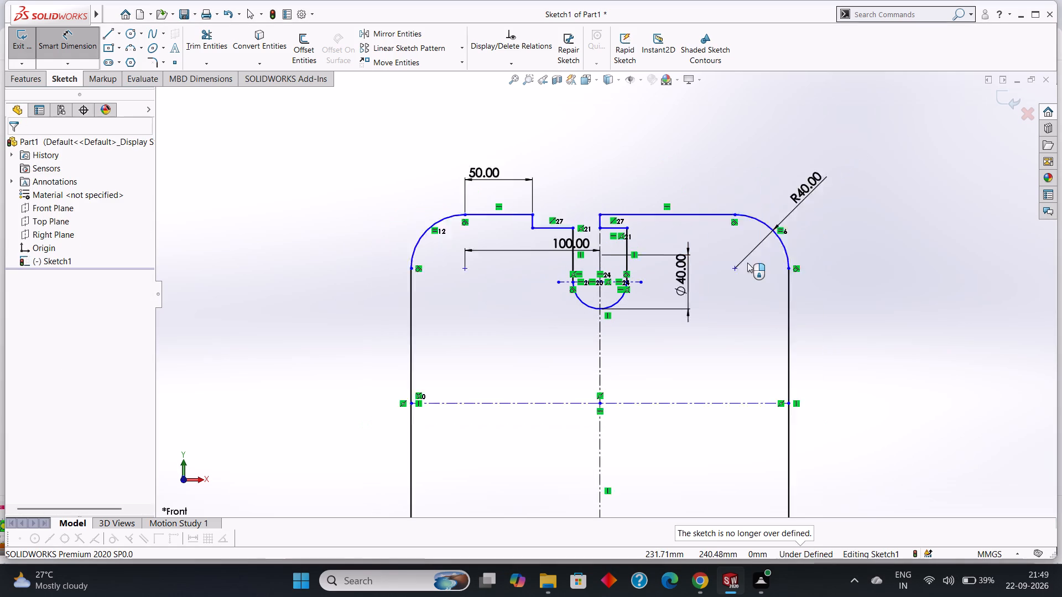
scroll(747, 263, up, 1)
scroll(589, 324, down, 3)
scroll(524, 194, down, 1)
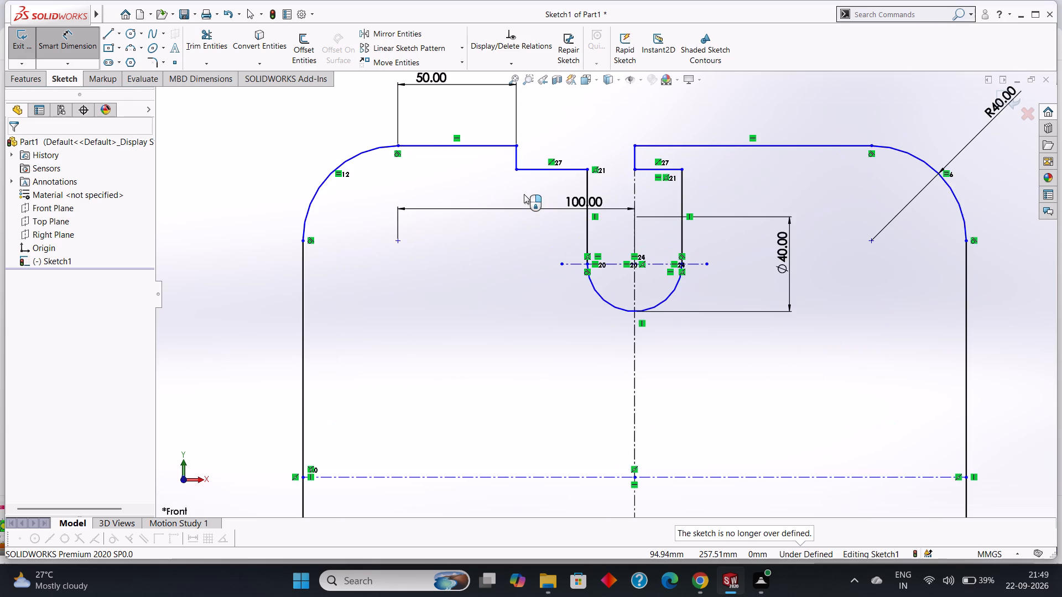
scroll(524, 194, down, 1)
scroll(561, 194, up, 2)
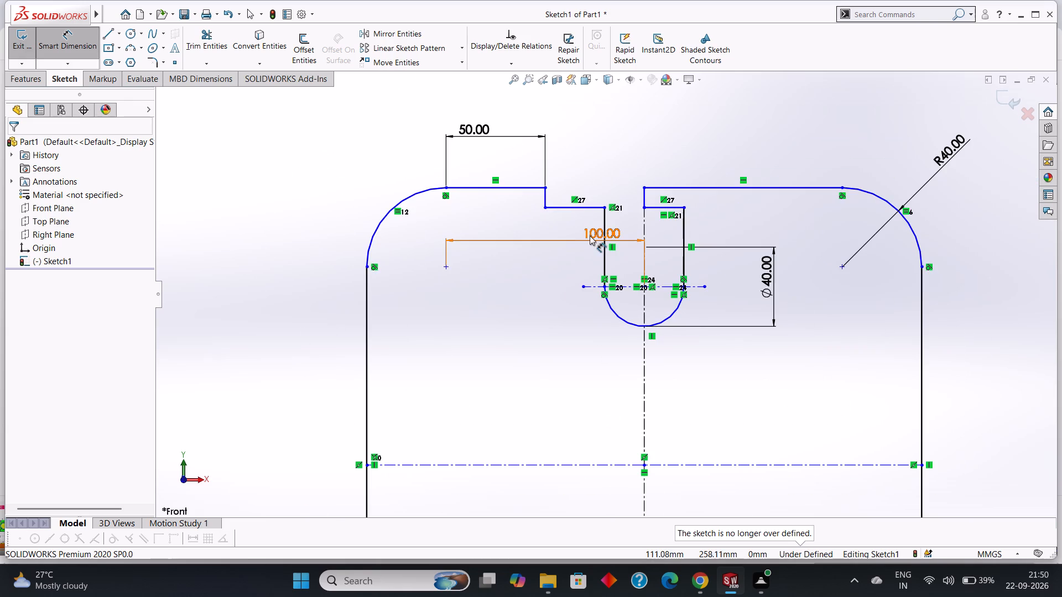
scroll(619, 229, down, 1)
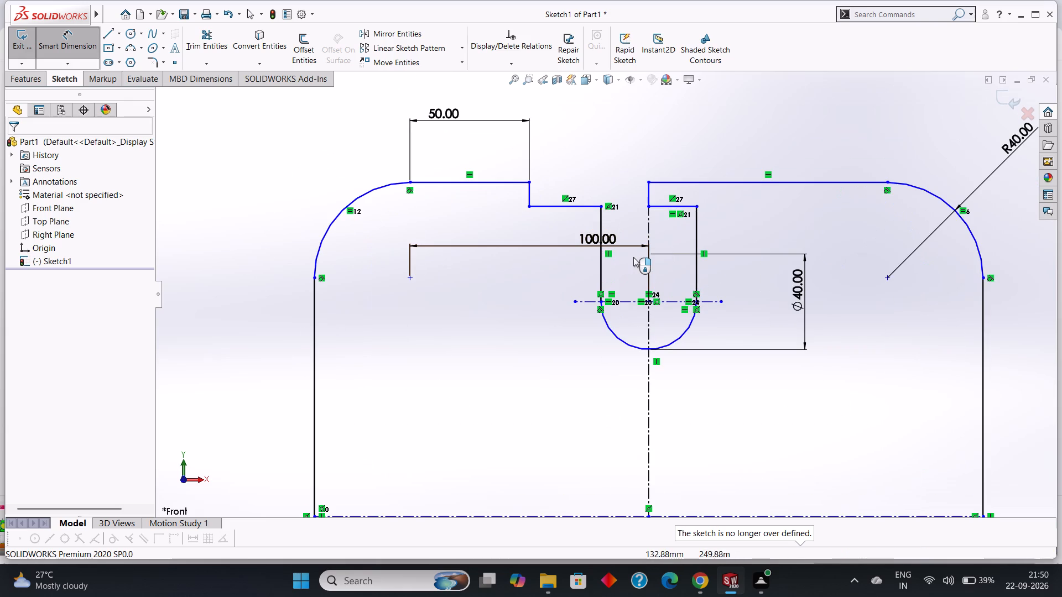
scroll(633, 258, down, 1)
scroll(633, 258, up, 2)
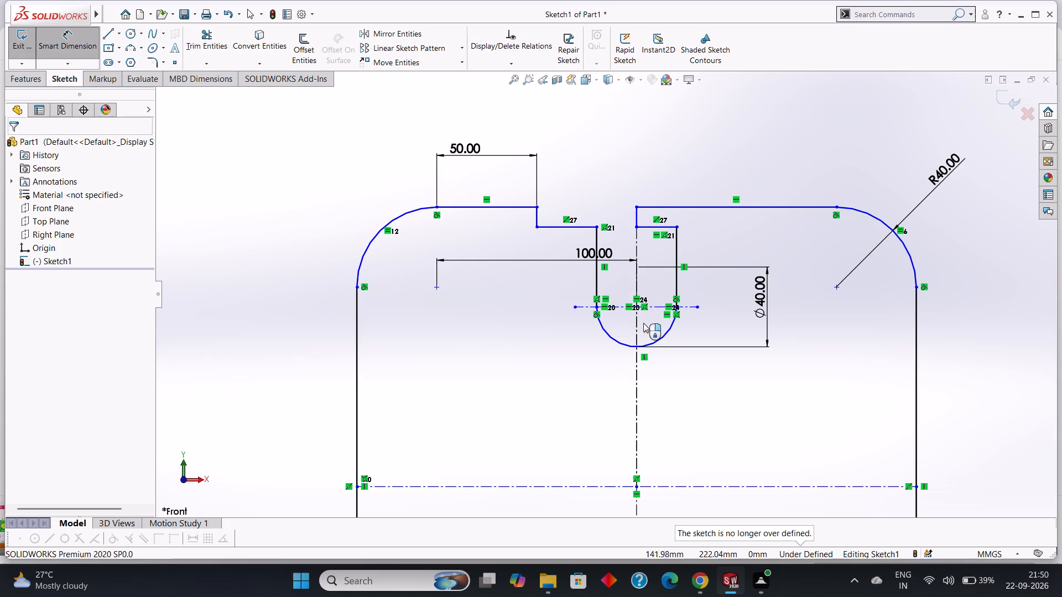
scroll(650, 305, down, 1)
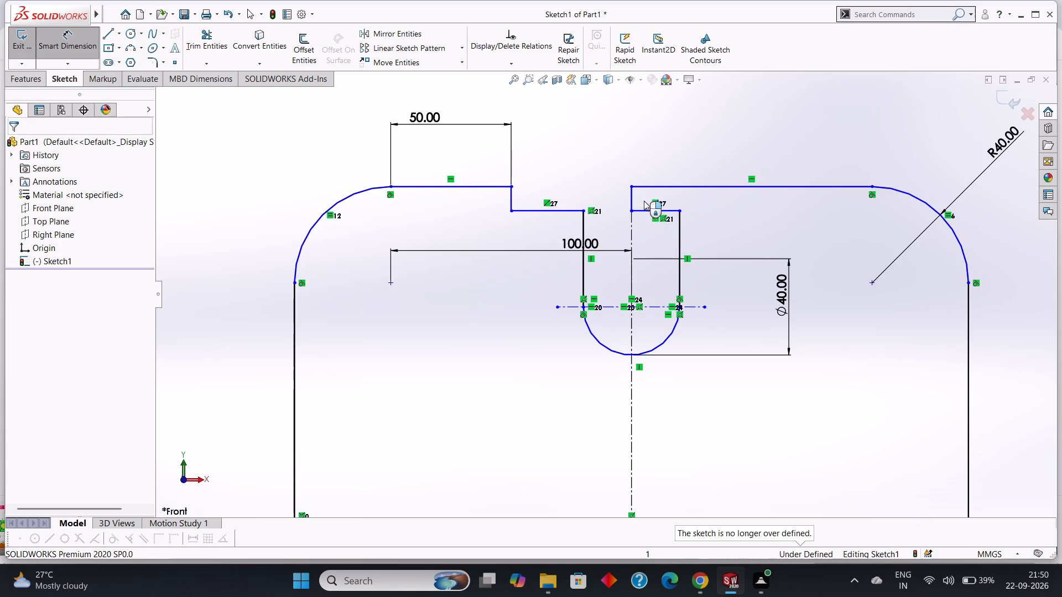
Examine the top notch and slot geometry, including the slot's round bottom and the upper fillets.
scroll(674, 192, down, 1)
scroll(681, 215, up, 1)
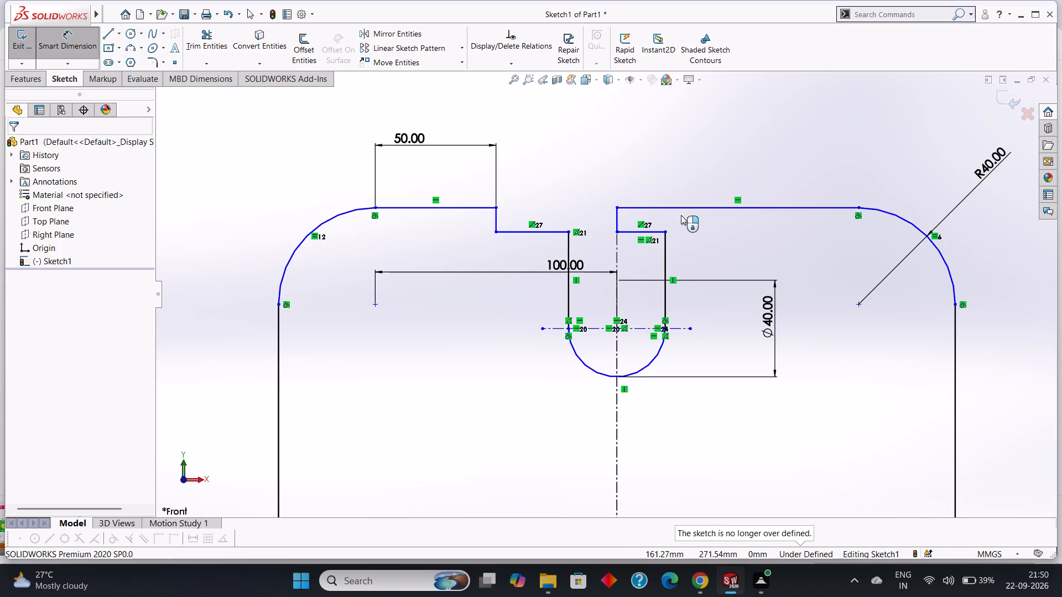
scroll(663, 238, up, 1)
scroll(663, 238, down, 1)
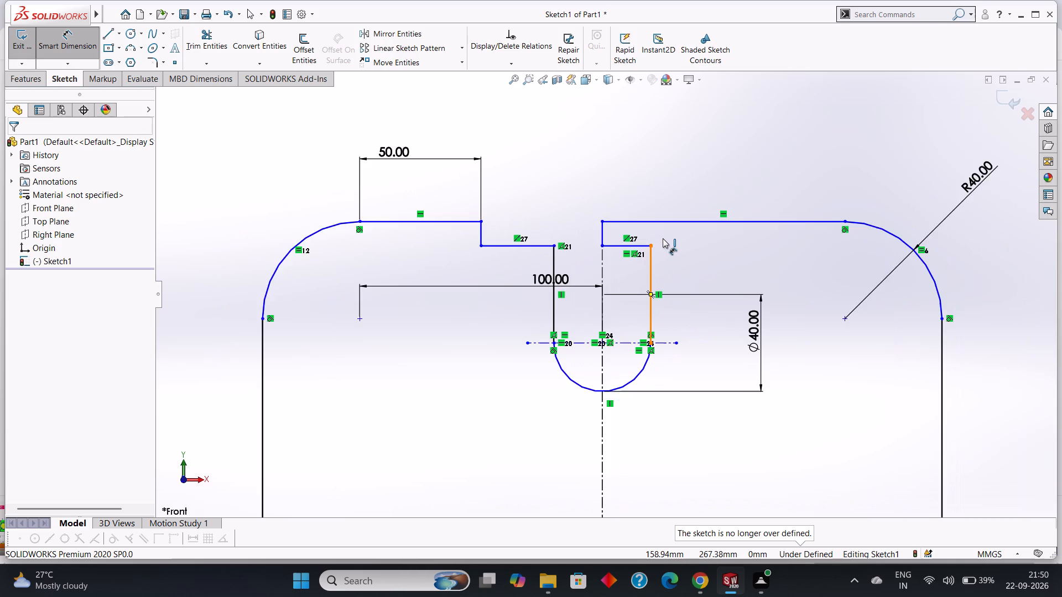
scroll(667, 239, up, 6)
scroll(622, 323, down, 4)
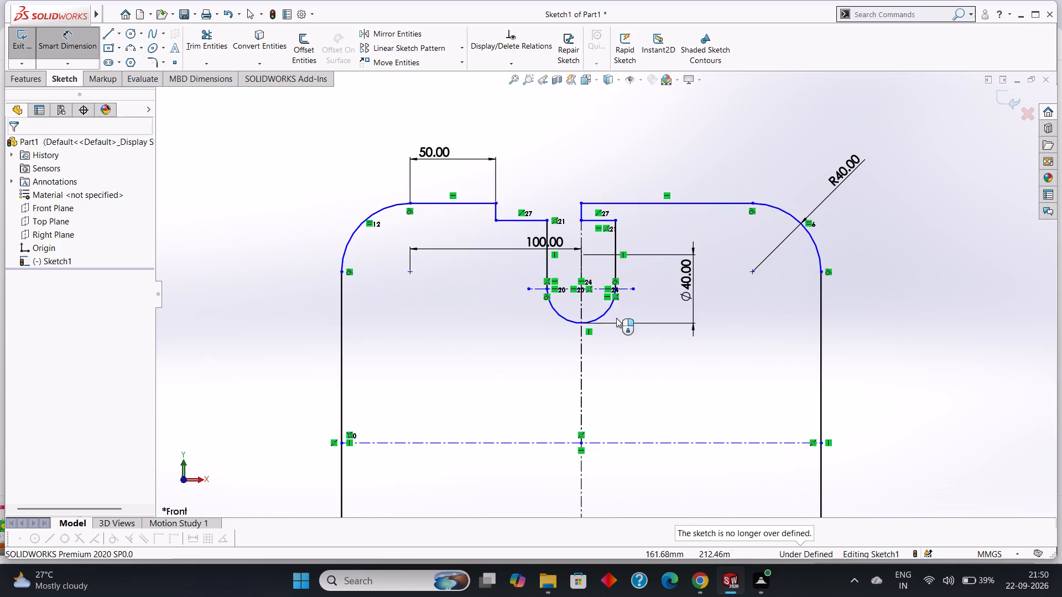
scroll(568, 291, up, 3)
scroll(571, 305, down, 3)
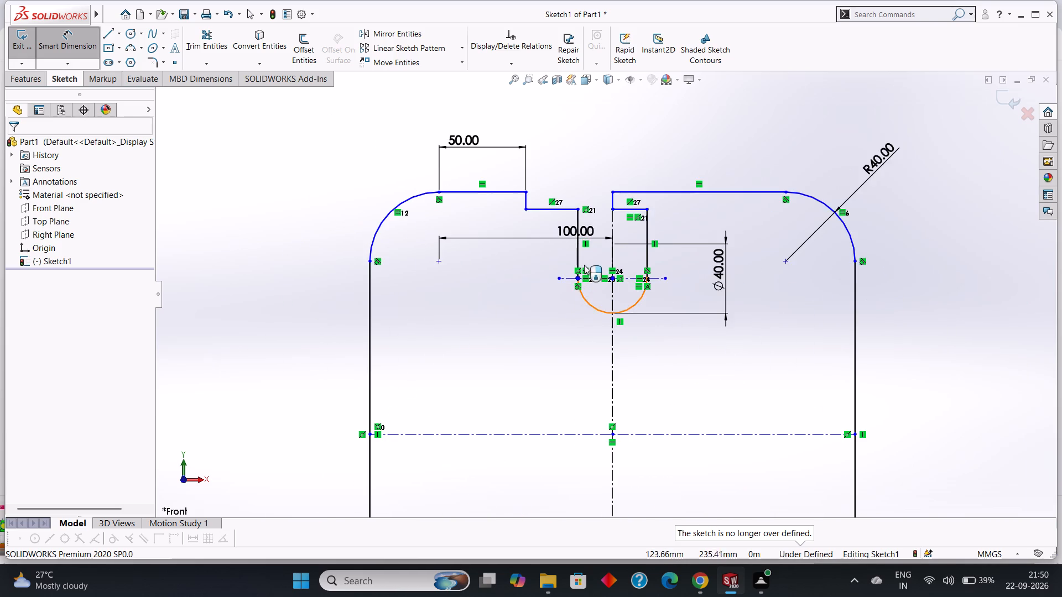
scroll(582, 259, down, 1)
scroll(610, 222, up, 2)
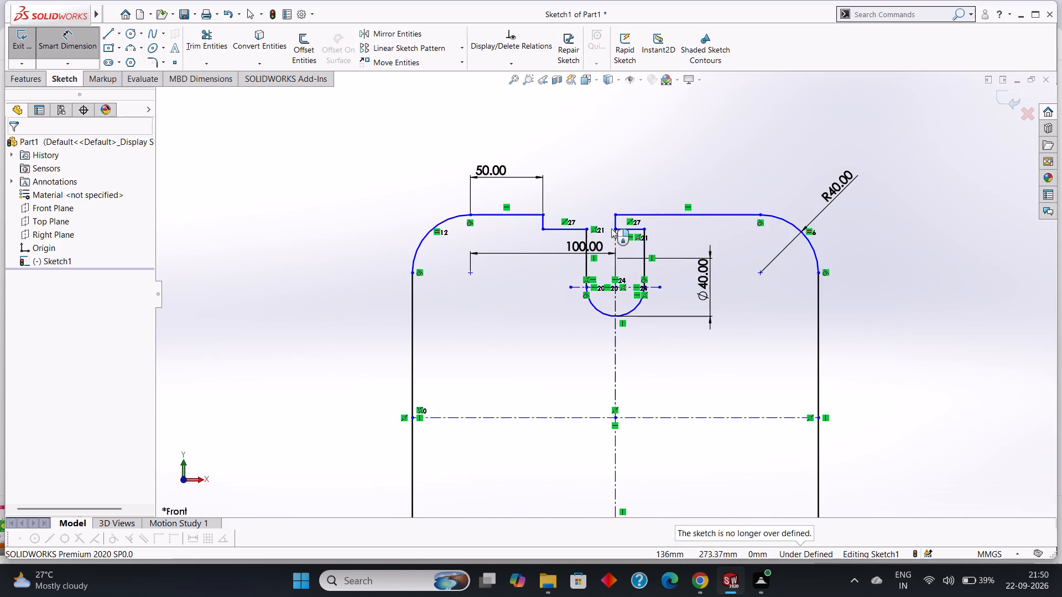
scroll(629, 271, up, 3)
scroll(637, 304, down, 1)
scroll(637, 304, up, 2)
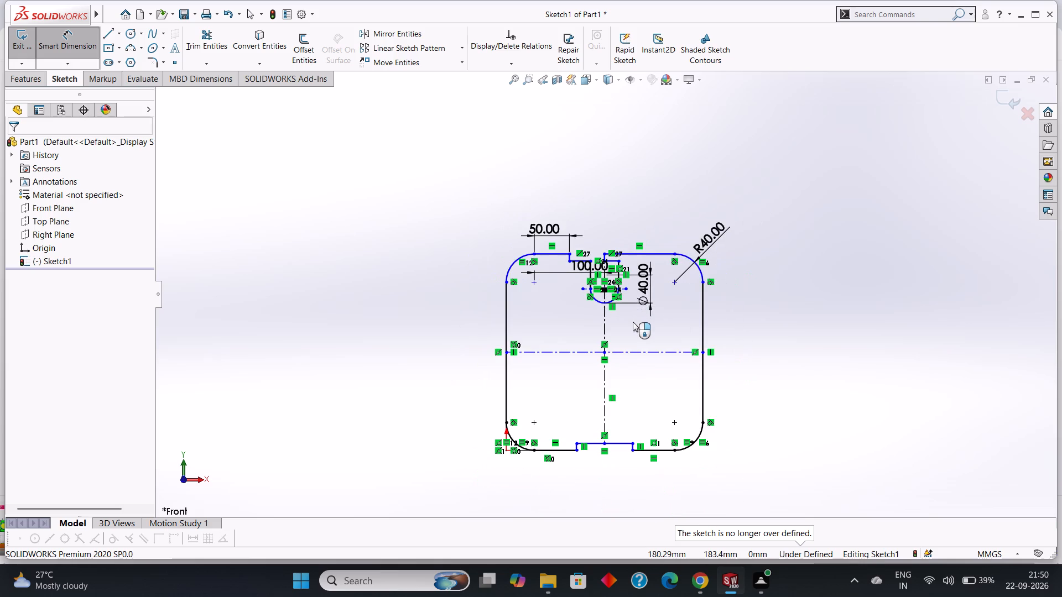
Undo the recent top-edge and spacing dimensions, the slot trimming and the 40 mm diameter, back to the full circle below the top notch.
key(Escape)
key(ctrl+z)
key(ctrl+z)
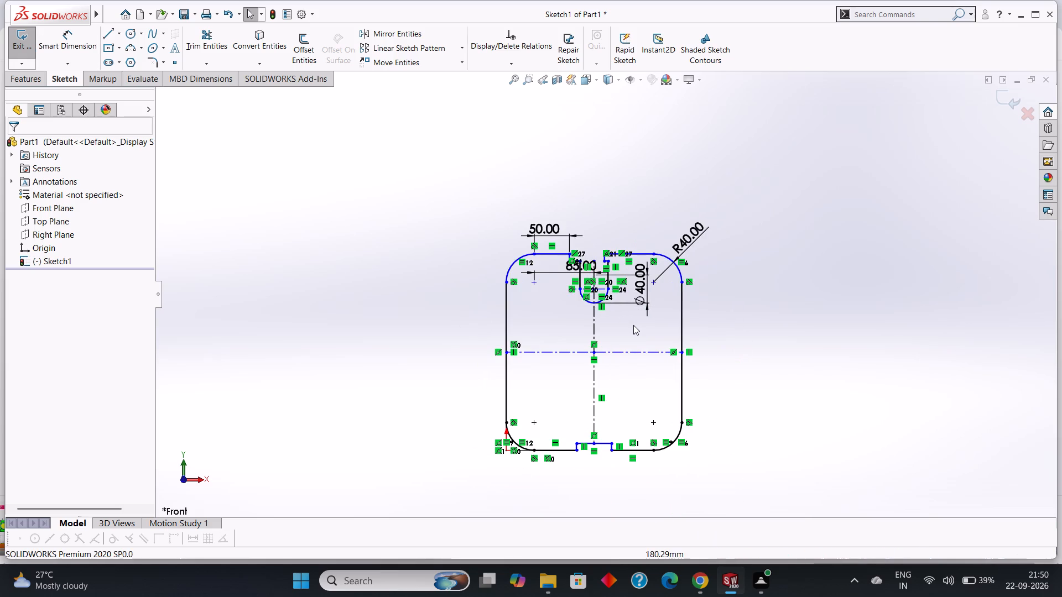
key(ctrl+z)
key(ctrl+z)
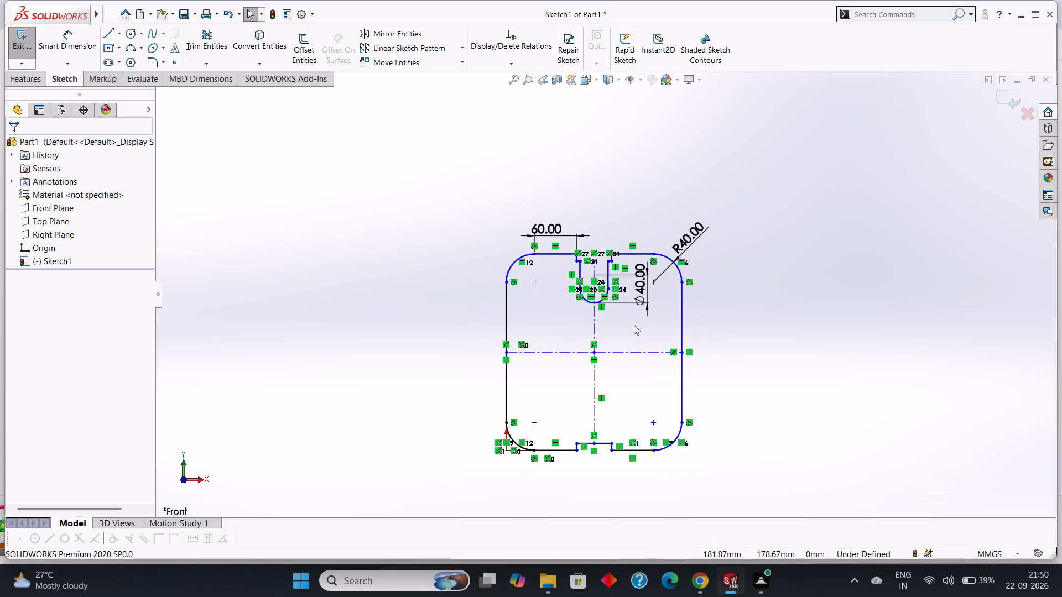
key(ctrl+z)
key(ctrl+z)
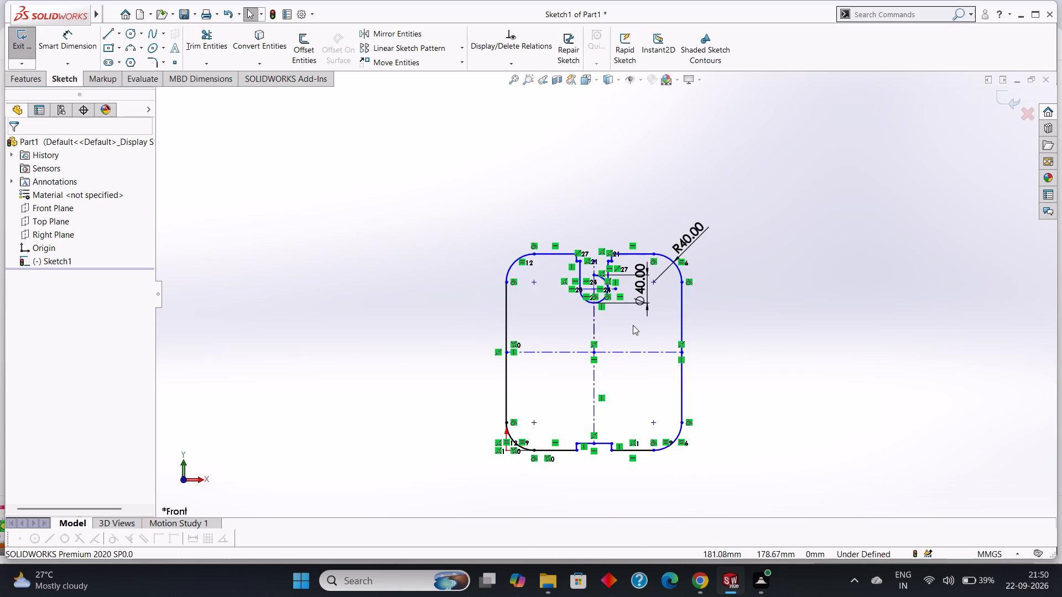
key(ctrl+z)
key(ctrl+z)
key(ctrl+z)
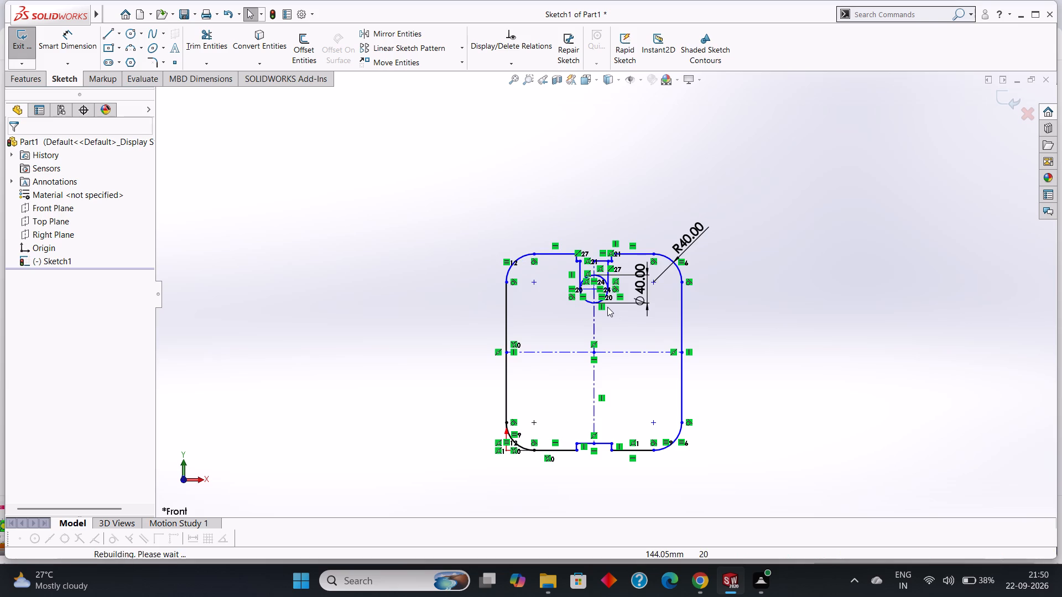
key(ctrl+z)
key(ctrl+z)
key(ctrl+z)
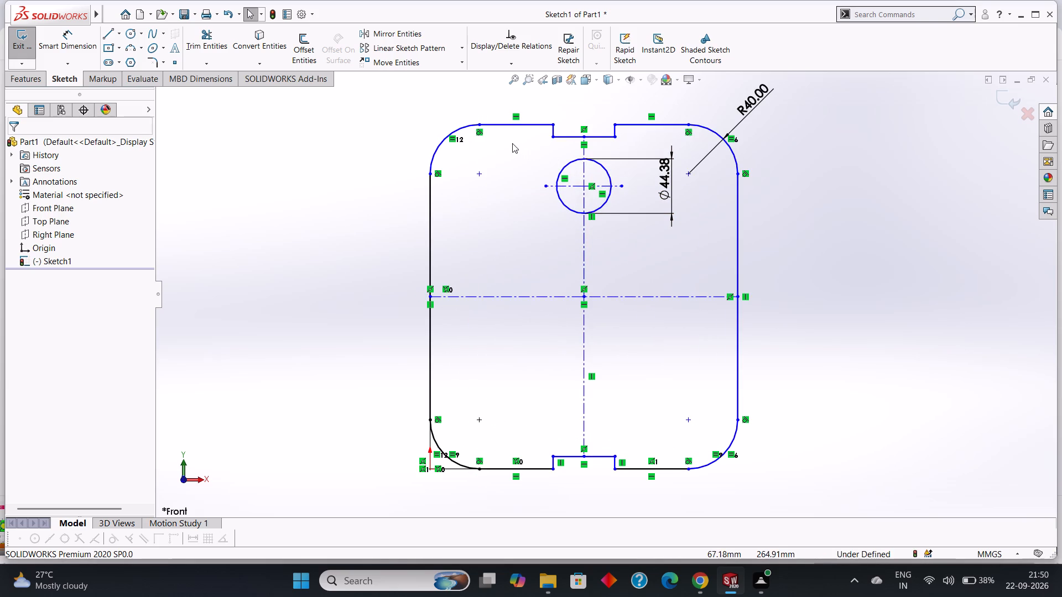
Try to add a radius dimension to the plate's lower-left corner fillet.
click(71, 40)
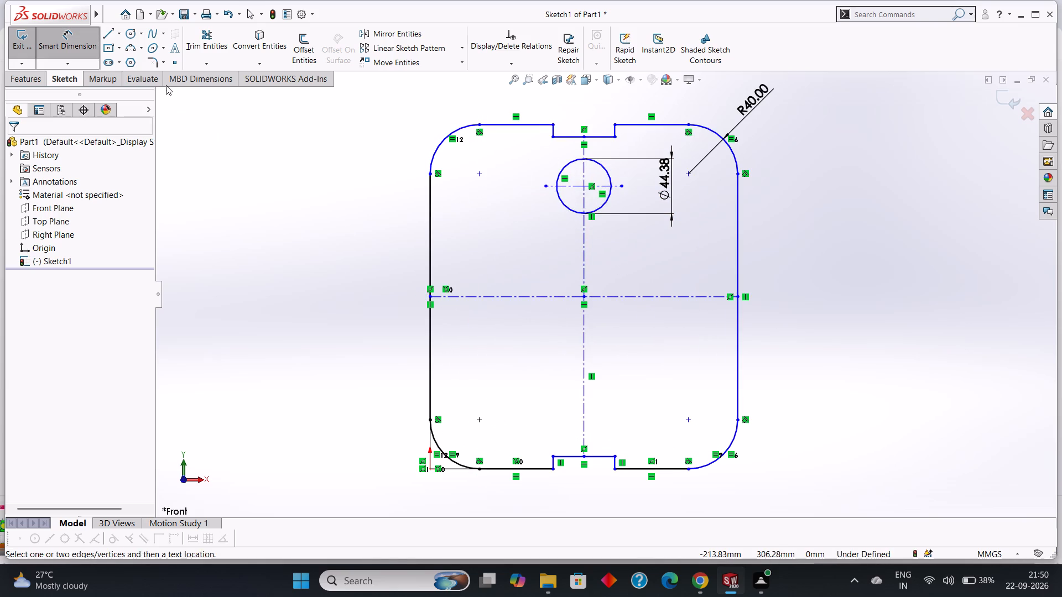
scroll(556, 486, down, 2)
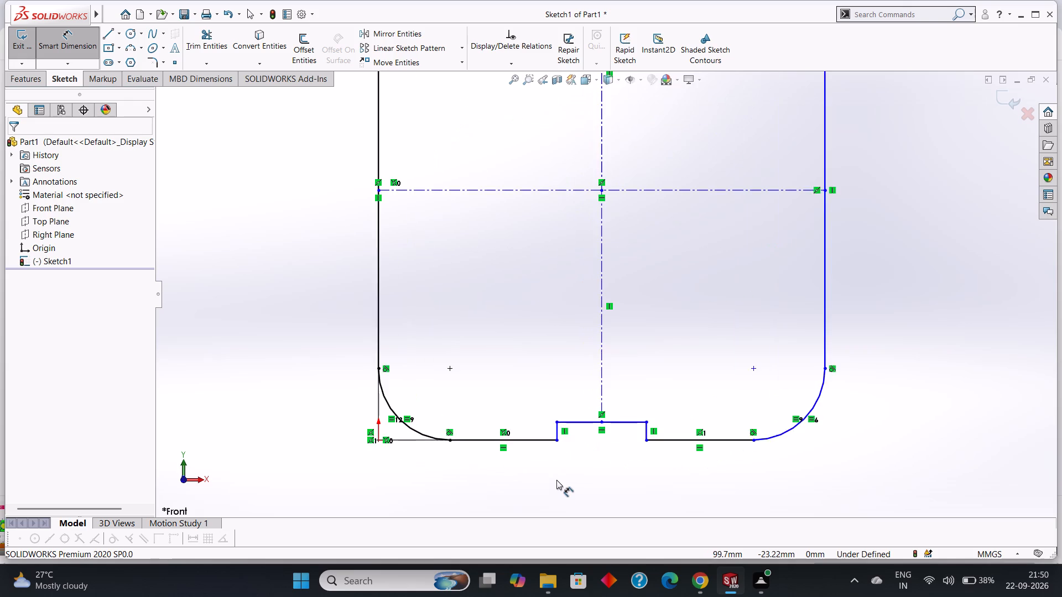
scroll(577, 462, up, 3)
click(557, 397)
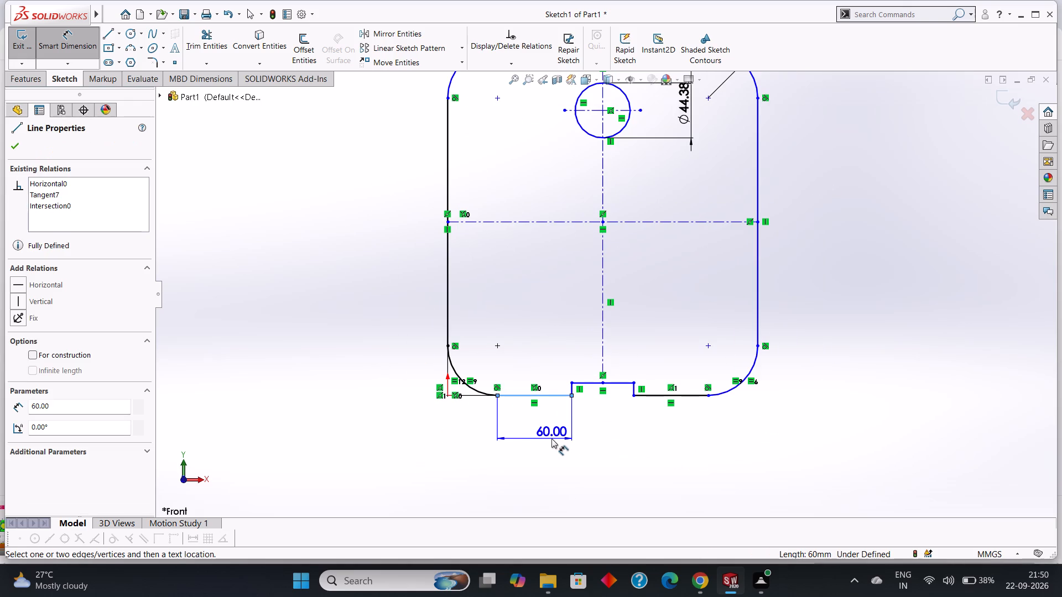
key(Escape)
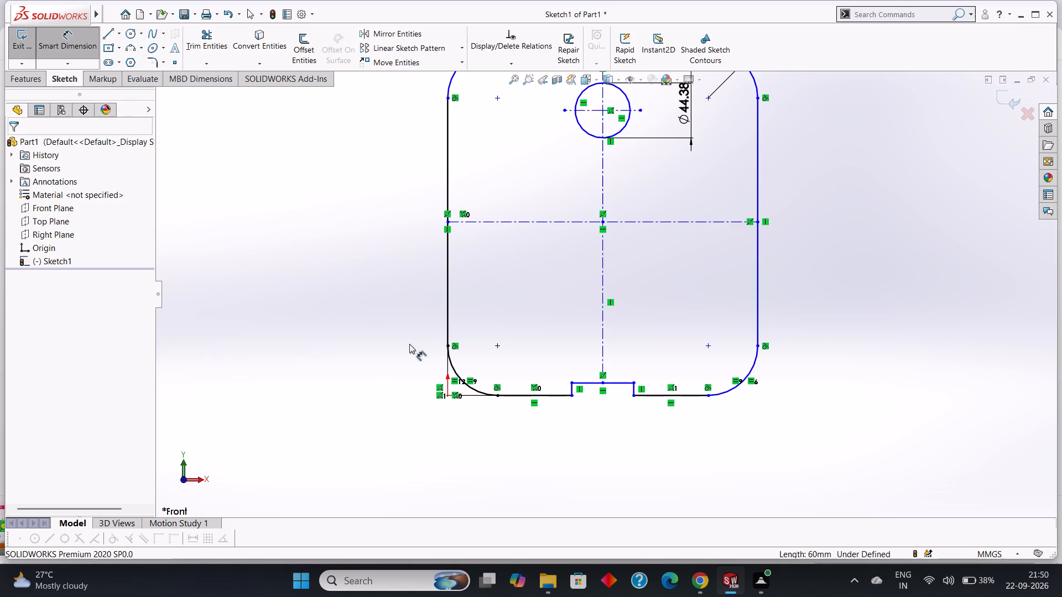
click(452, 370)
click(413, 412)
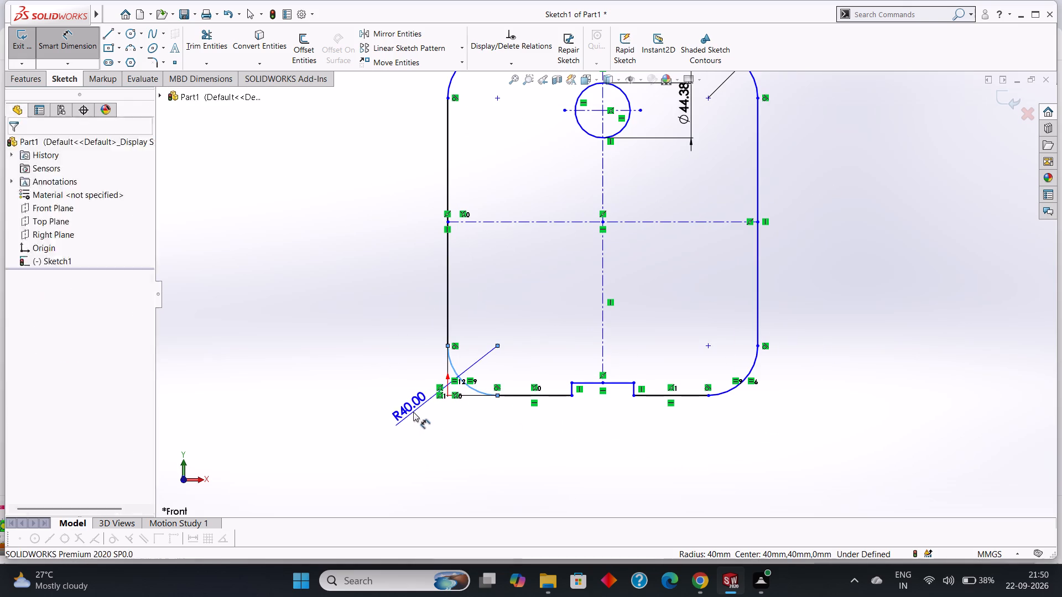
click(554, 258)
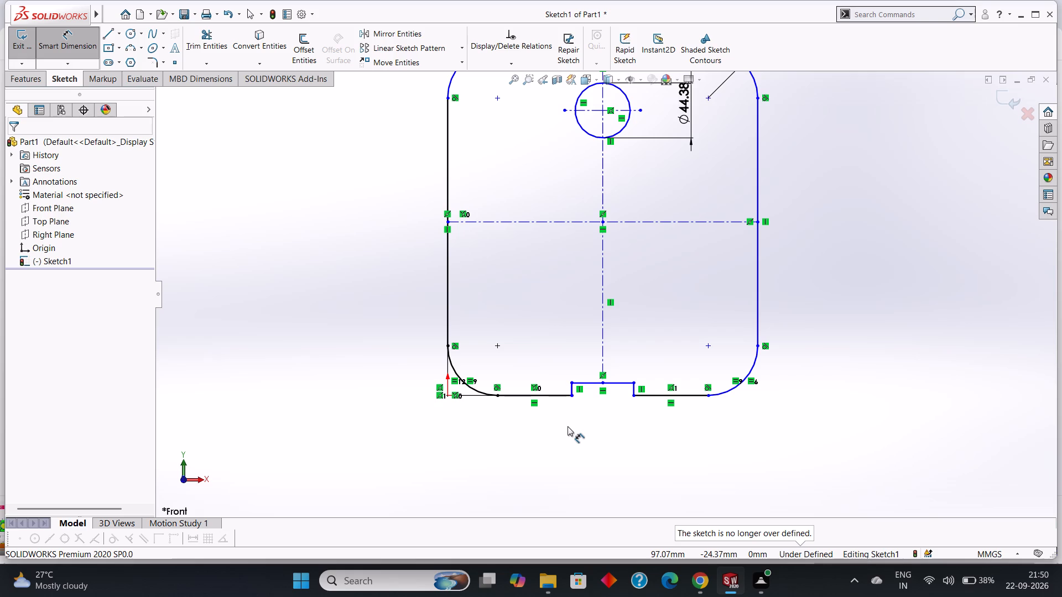
Dimension the plate's bottom edge between the lower-left fillet and the bottom notch to 50 mm.
click(525, 394)
click(530, 434)
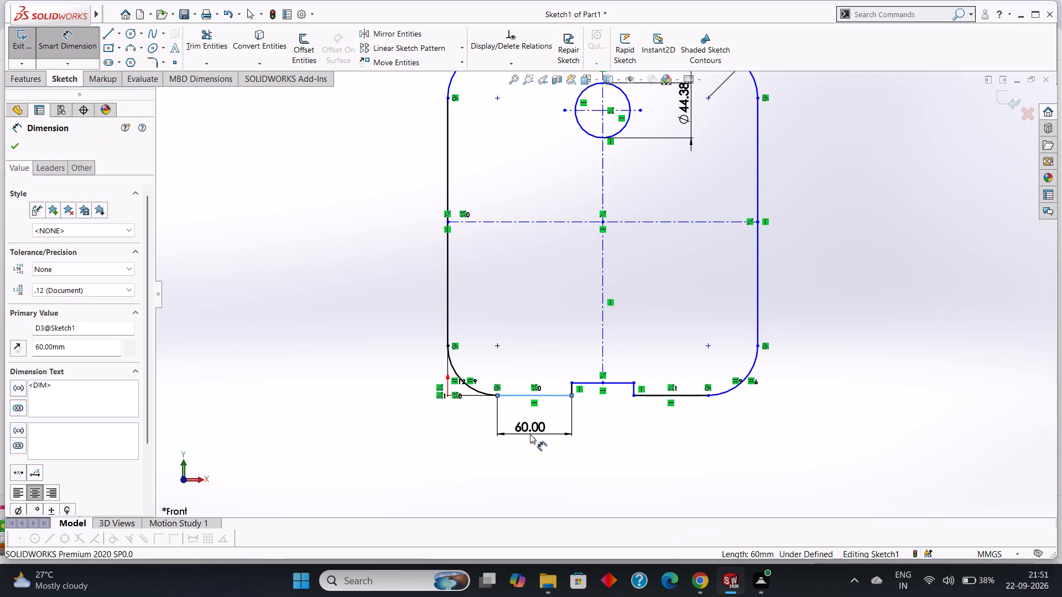
text(50)
key(Return)
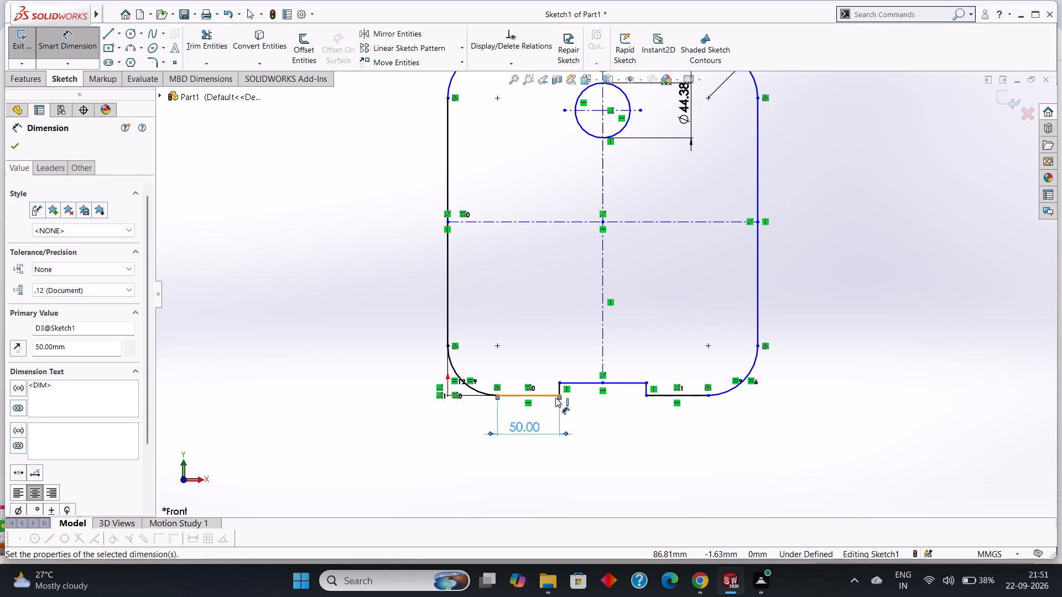
Dimension the bottom notch's width between its two lower corners to 100 mm.
click(560, 395)
click(648, 398)
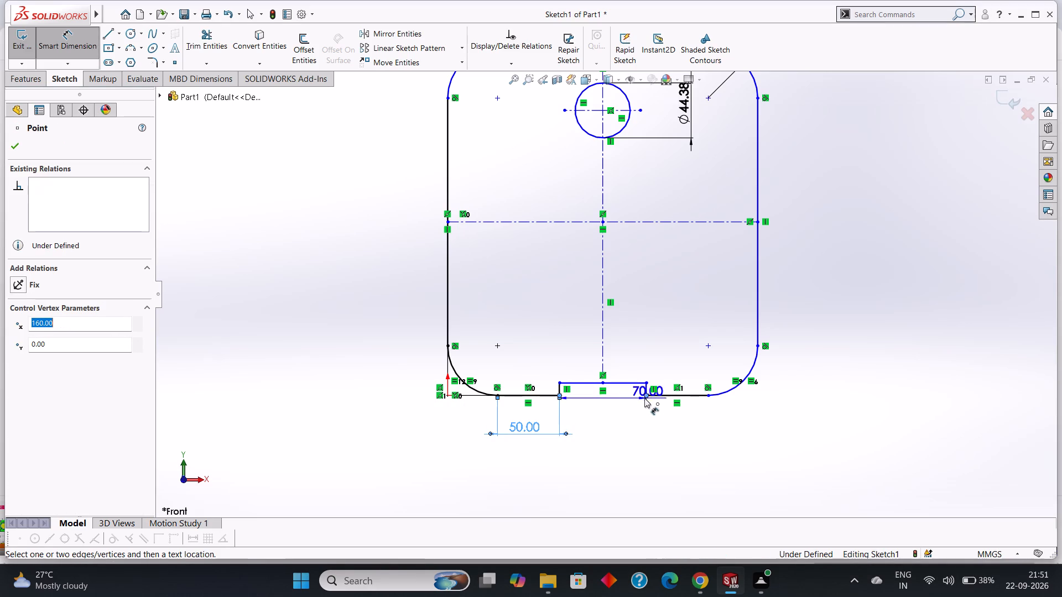
click(615, 421)
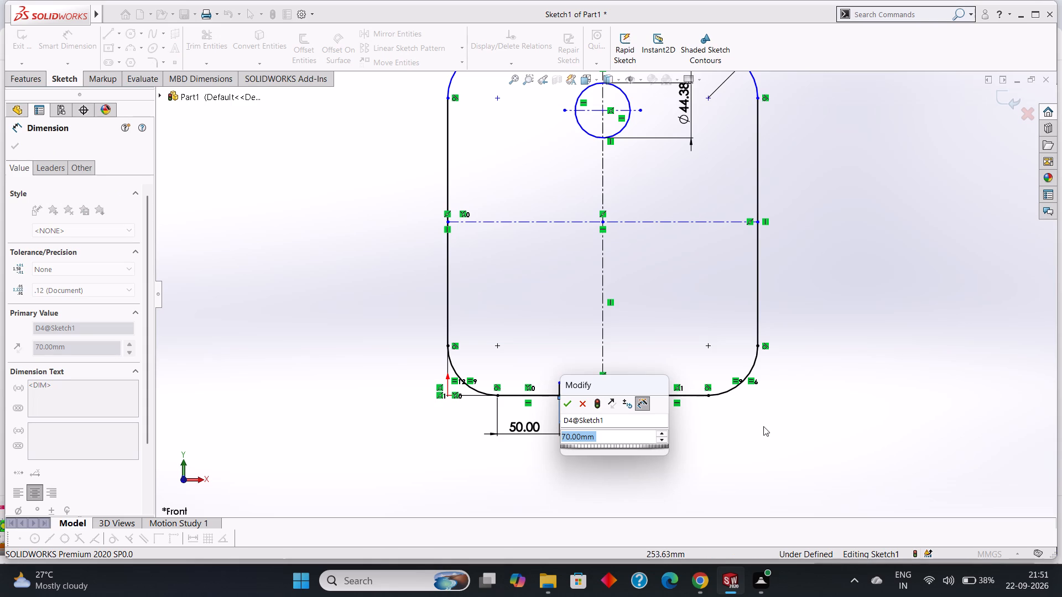
text(100)
key(Return)
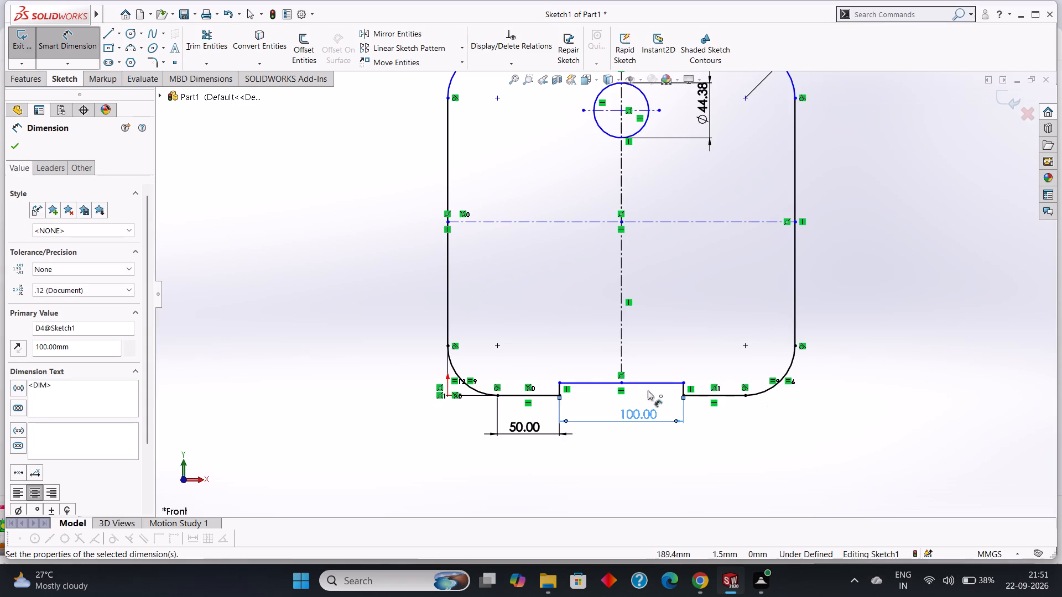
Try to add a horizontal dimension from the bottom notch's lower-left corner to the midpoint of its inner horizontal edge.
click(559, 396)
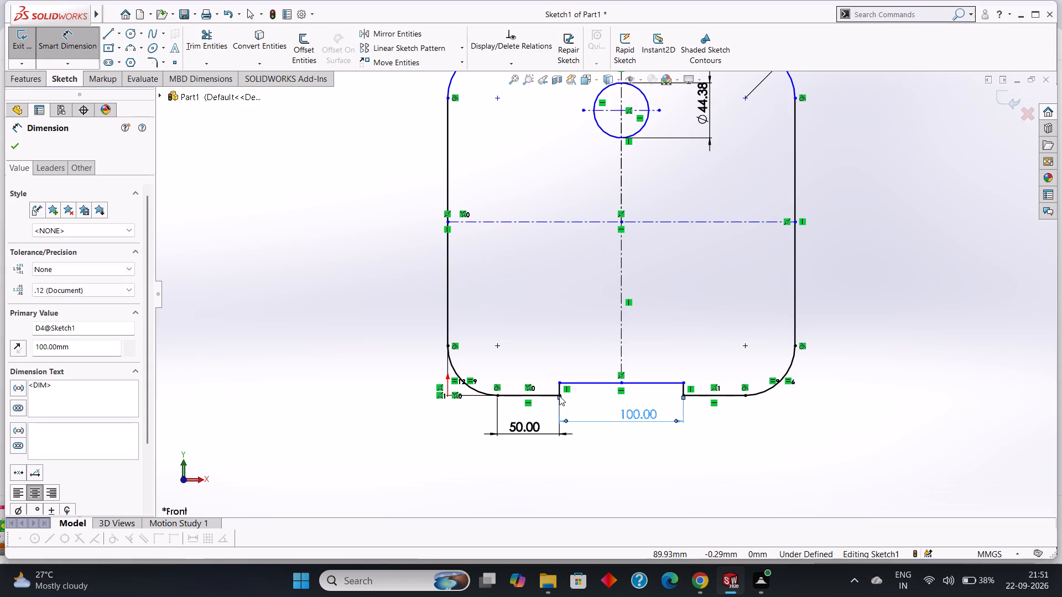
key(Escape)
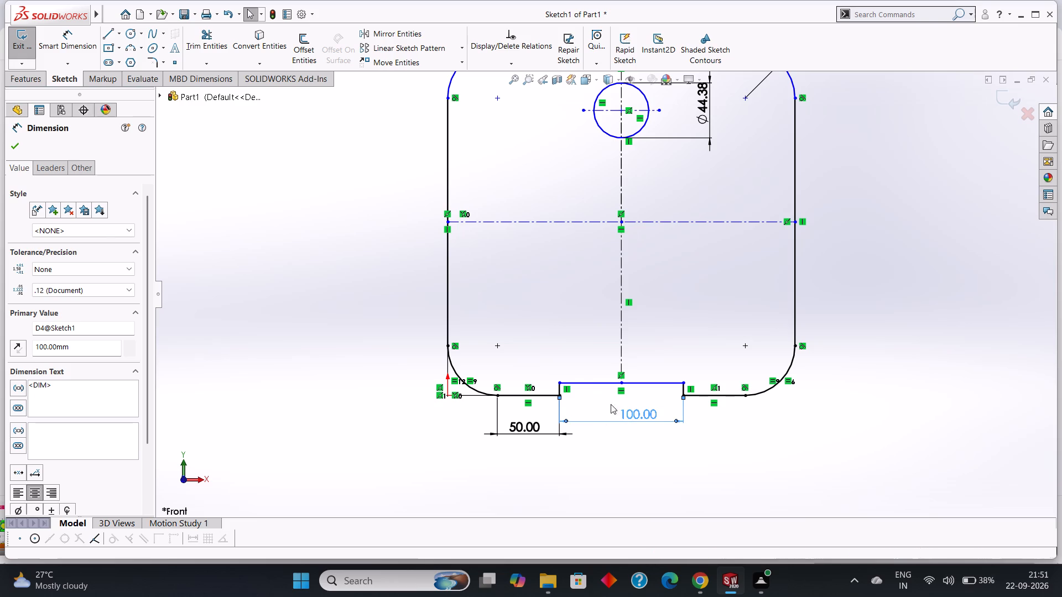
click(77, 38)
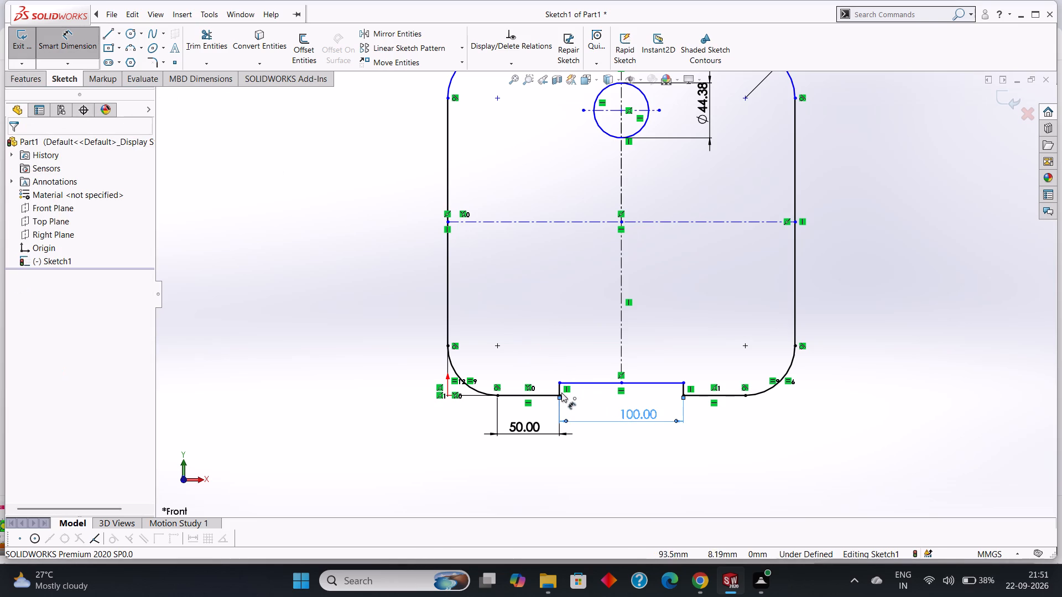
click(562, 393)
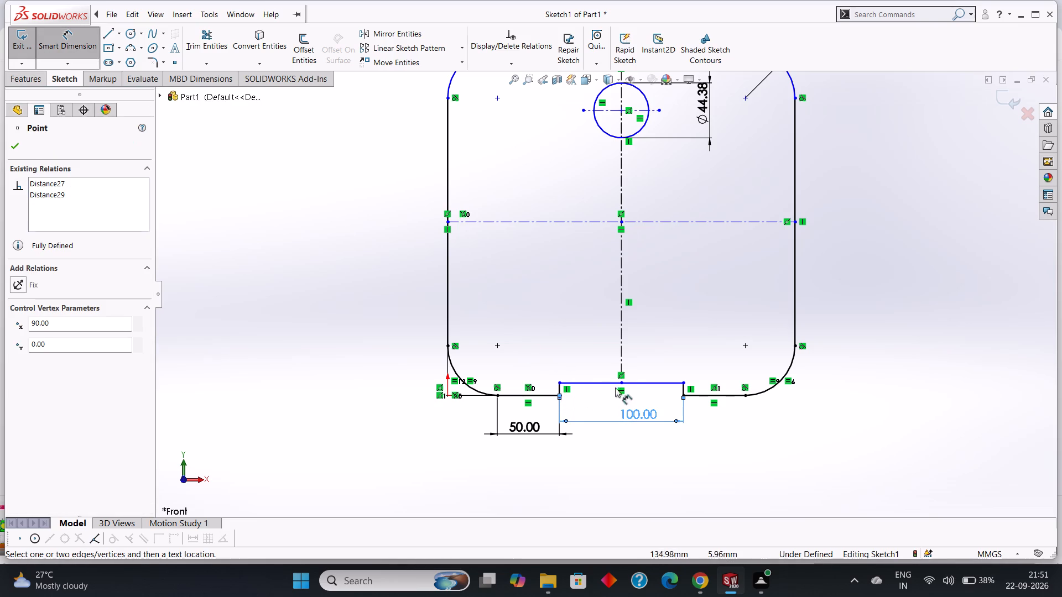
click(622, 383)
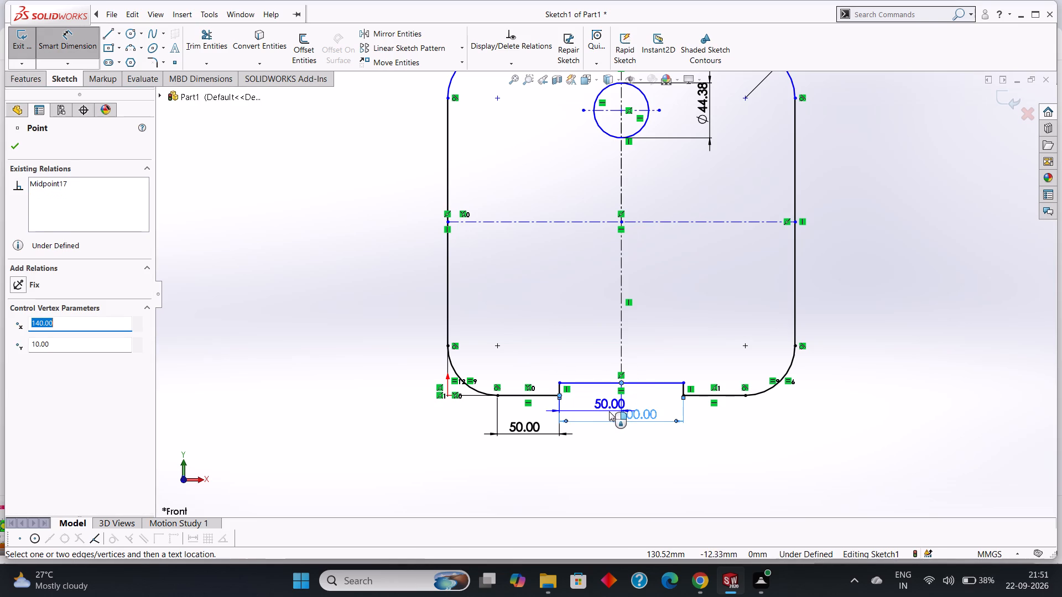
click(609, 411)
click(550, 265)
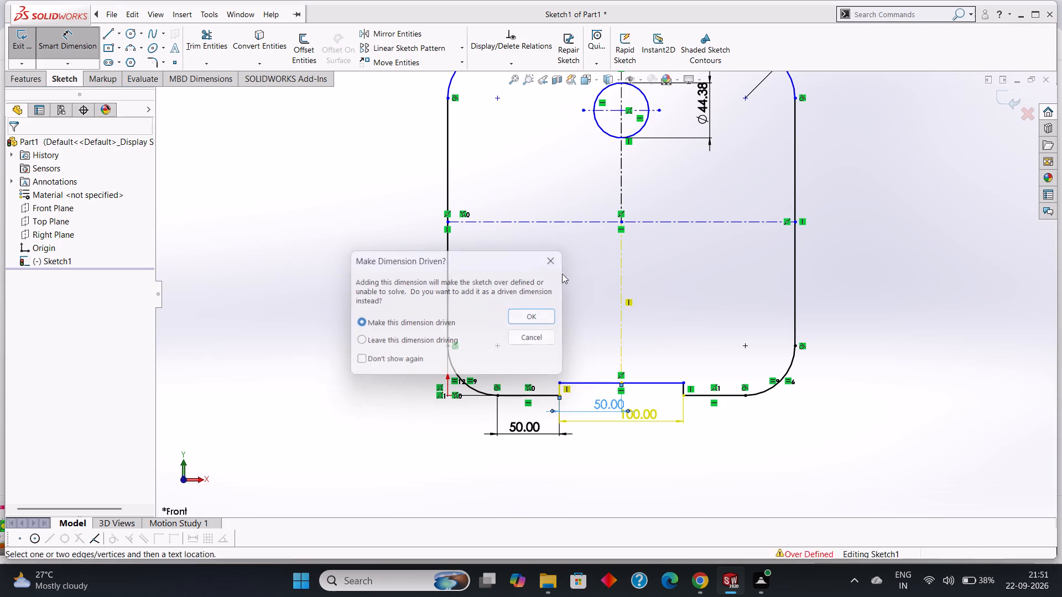
Dimension the left vertical side of the bottom notch at 10 mm.
scroll(622, 405, down, 4)
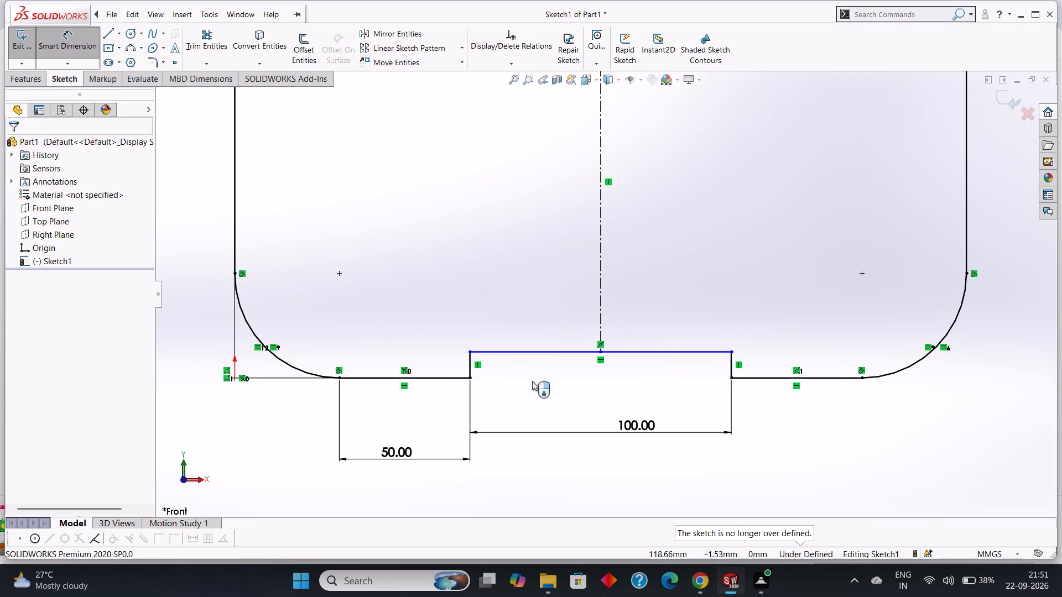
click(470, 358)
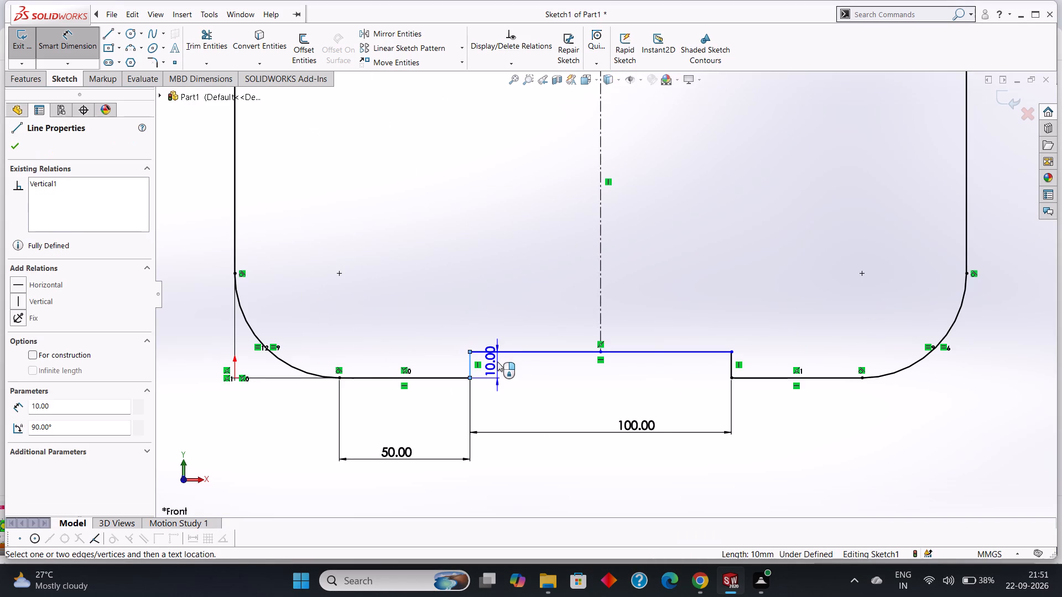
click(497, 362)
click(453, 341)
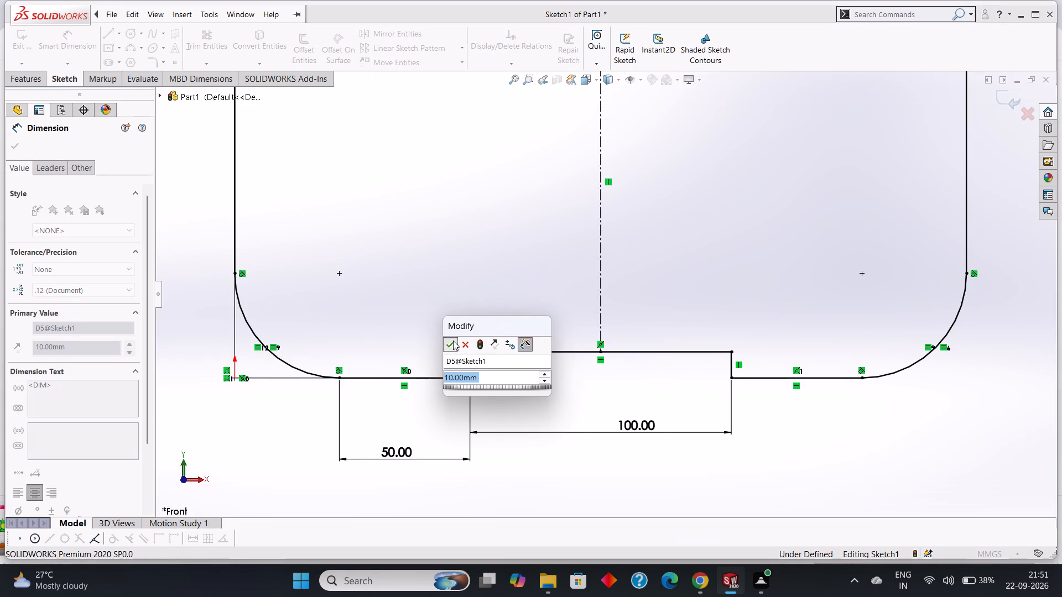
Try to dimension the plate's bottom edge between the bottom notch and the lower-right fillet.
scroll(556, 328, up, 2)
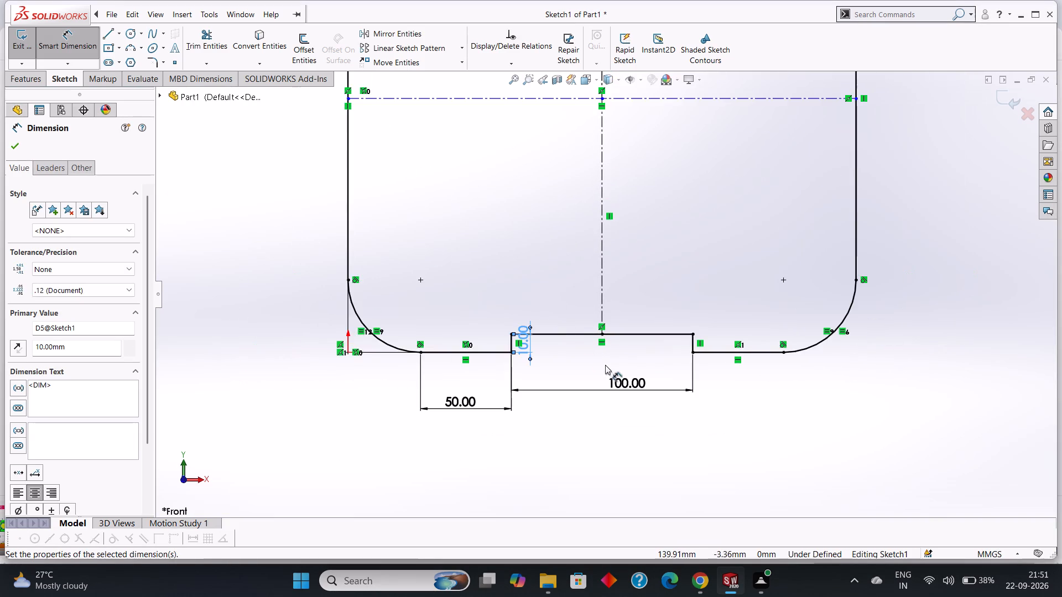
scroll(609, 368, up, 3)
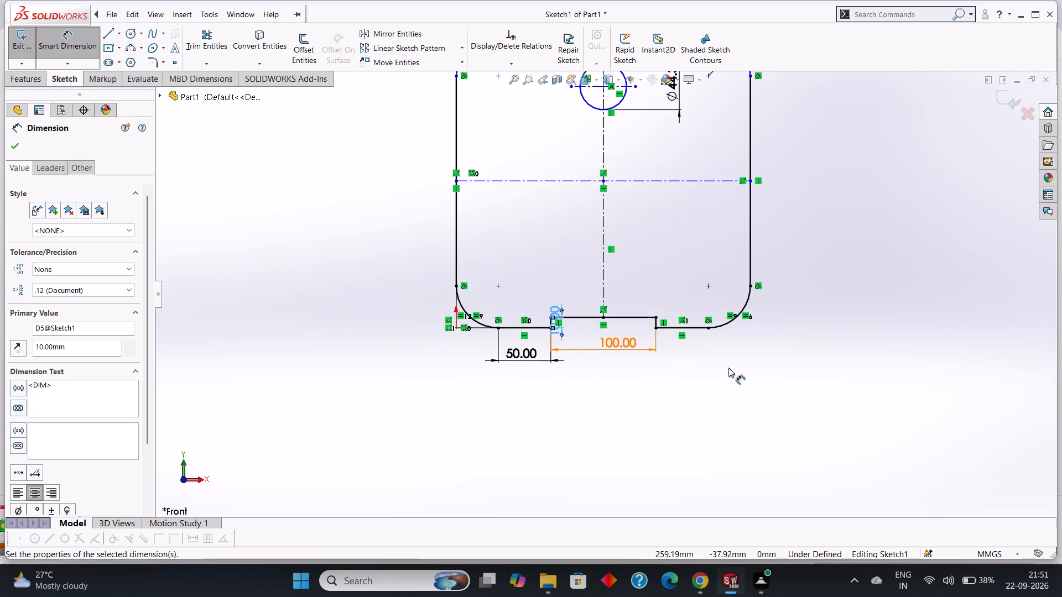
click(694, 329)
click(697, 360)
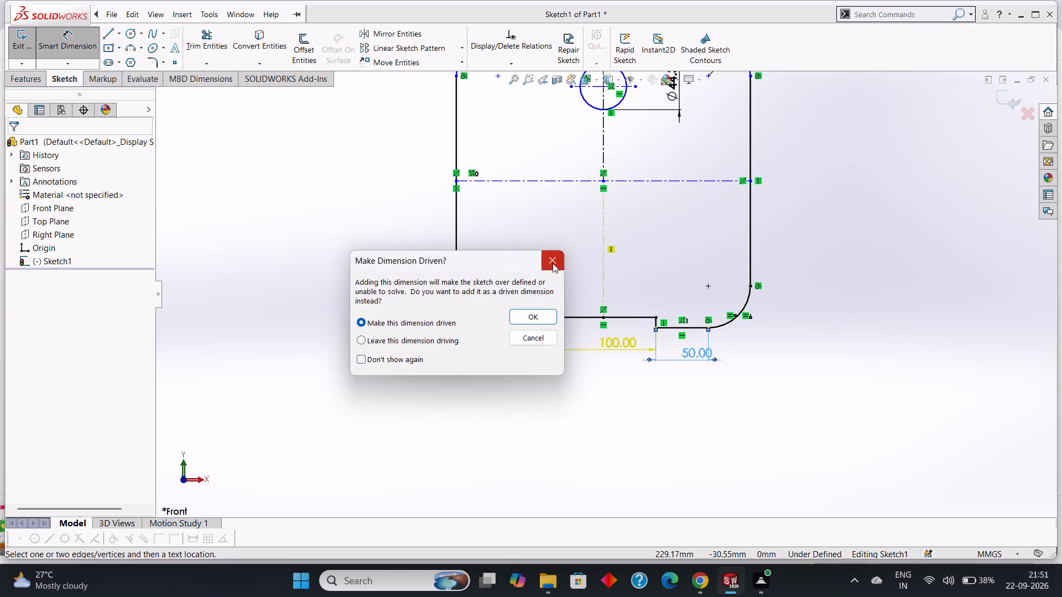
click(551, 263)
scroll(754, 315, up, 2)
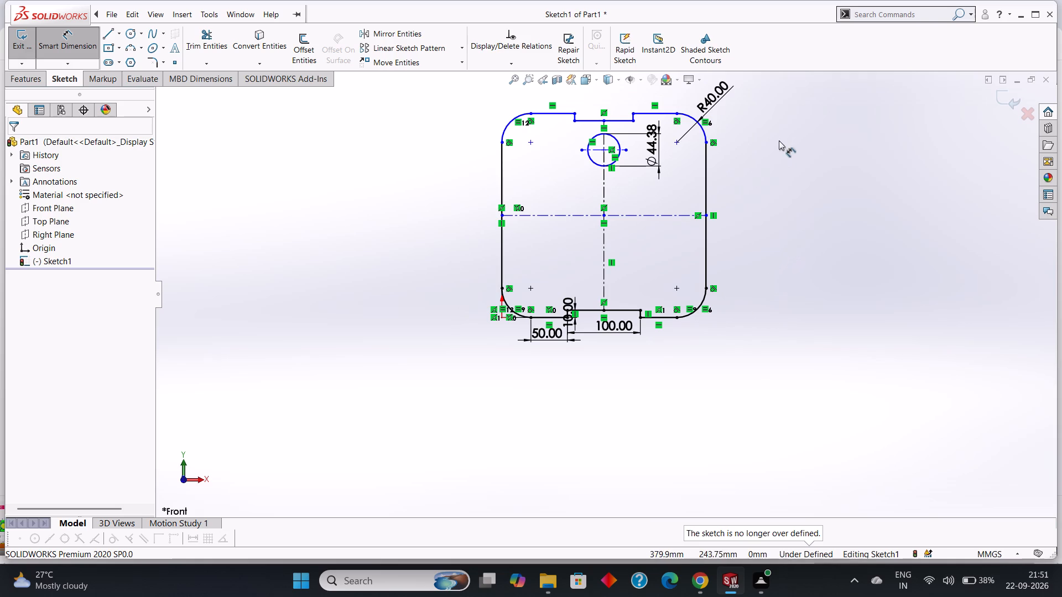
Dimension the plate's top edge between the upper-left fillet and the top notch at 50 mm.
scroll(596, 126, down, 1)
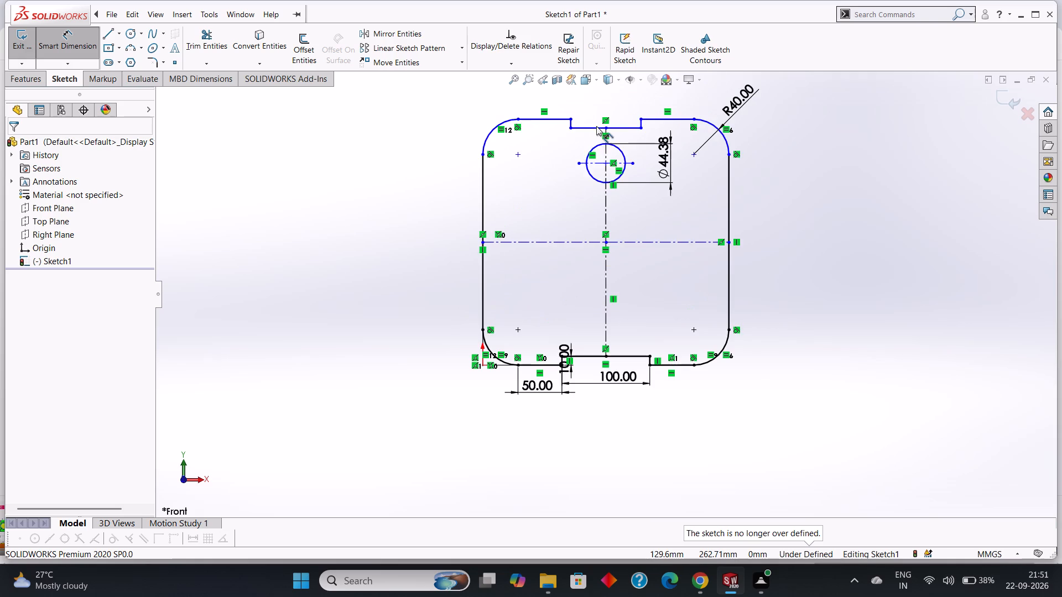
scroll(673, 132, down, 2)
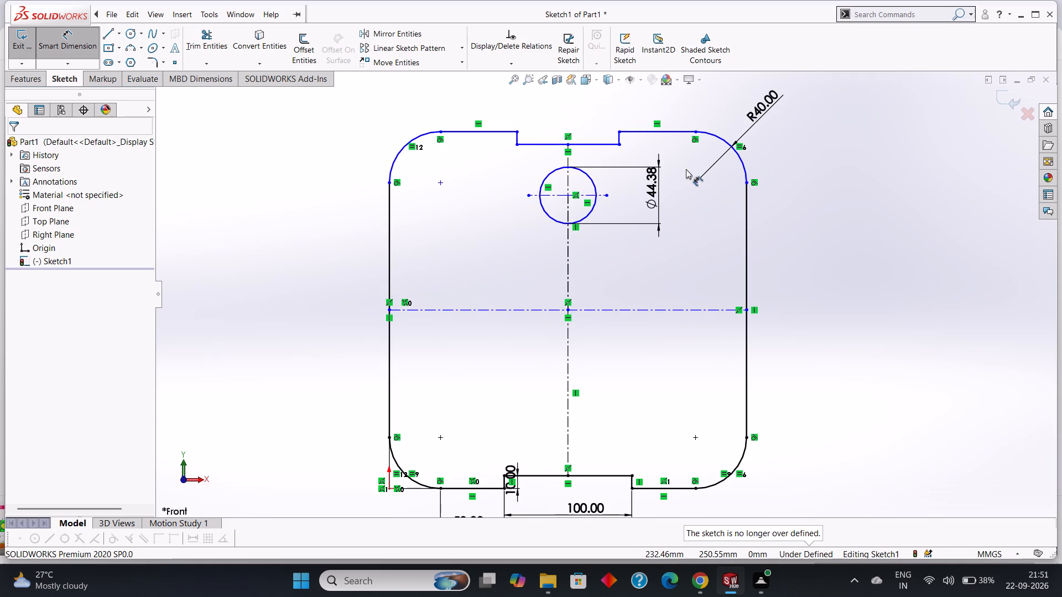
scroll(686, 169, up, 2)
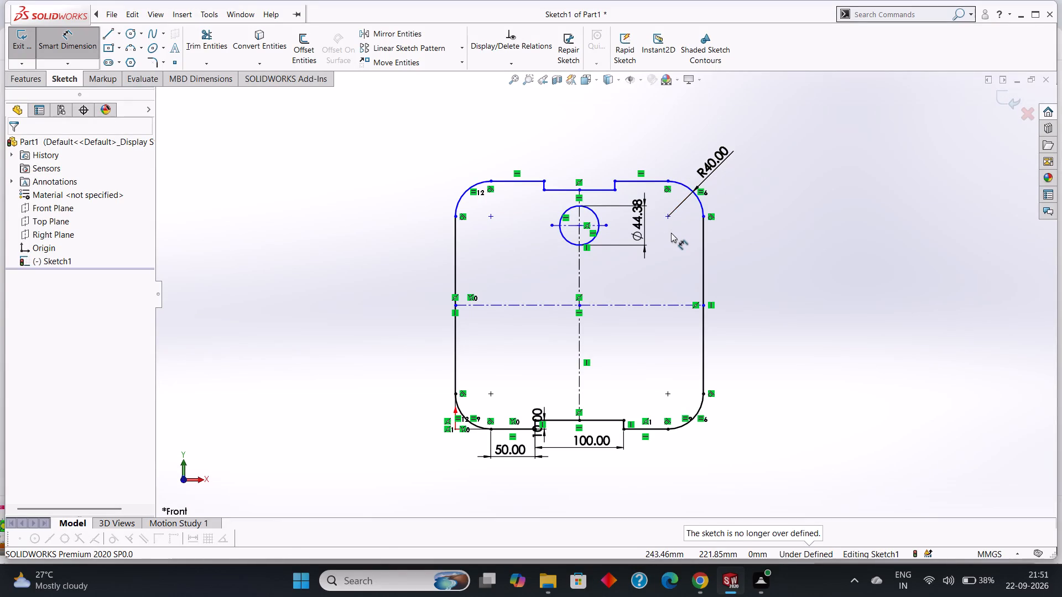
scroll(671, 233, down, 1)
scroll(668, 234, up, 2)
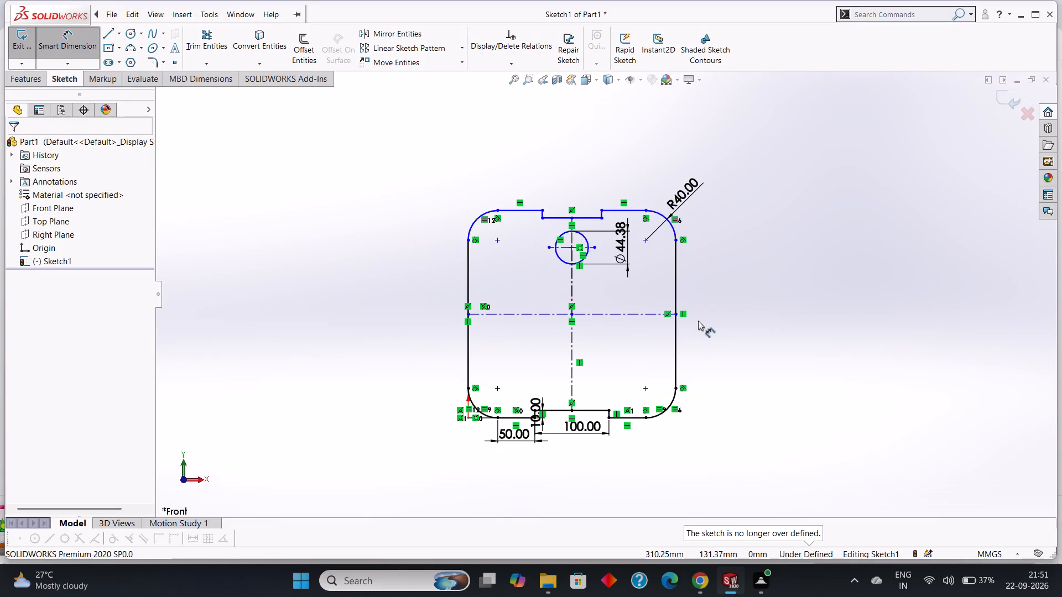
scroll(698, 321, down, 1)
scroll(581, 201, up, 1)
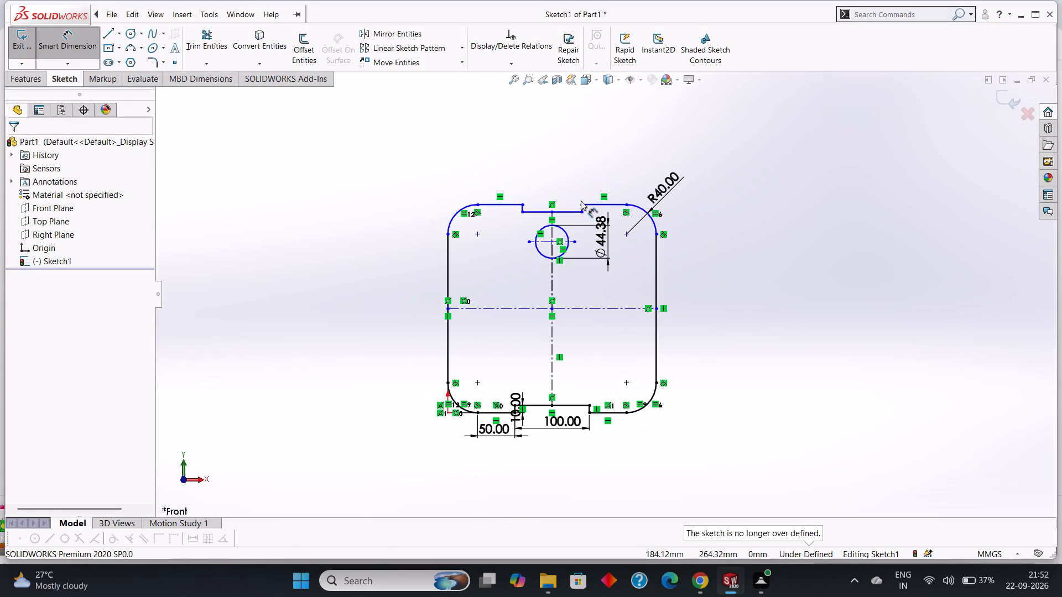
scroll(493, 216, down, 2)
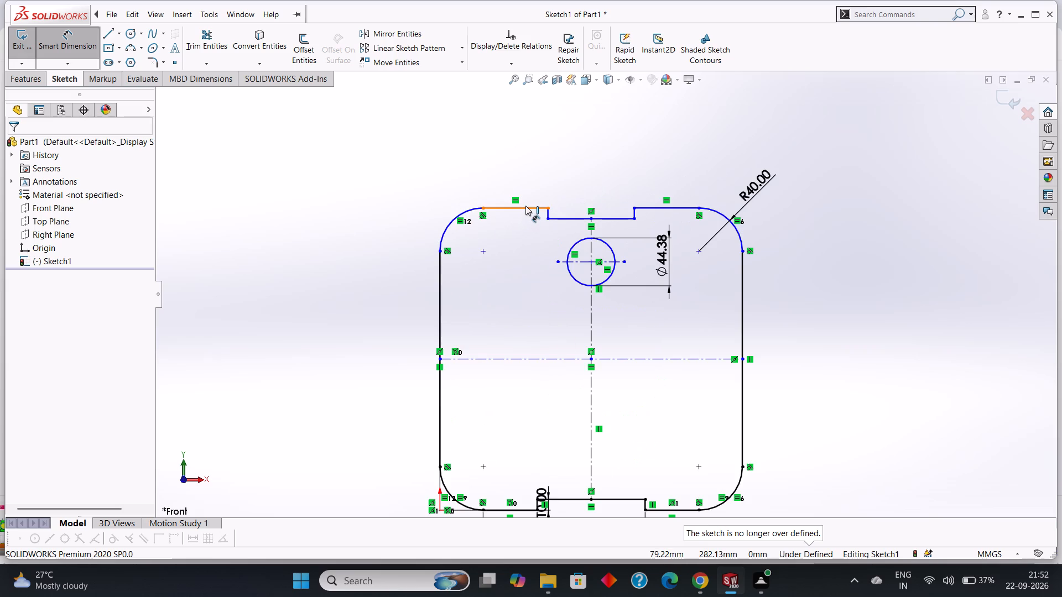
click(527, 207)
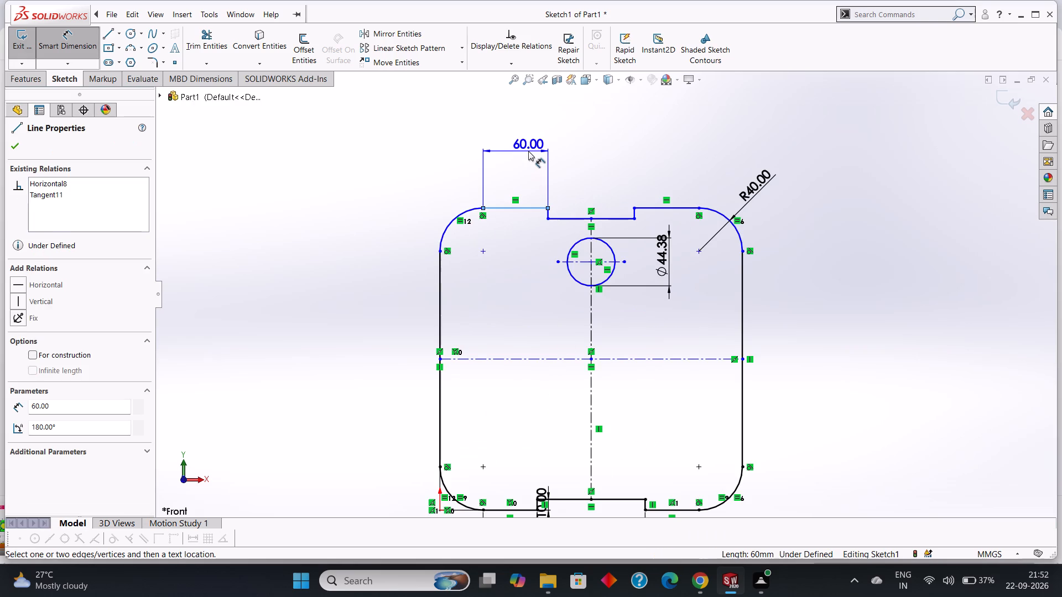
click(528, 151)
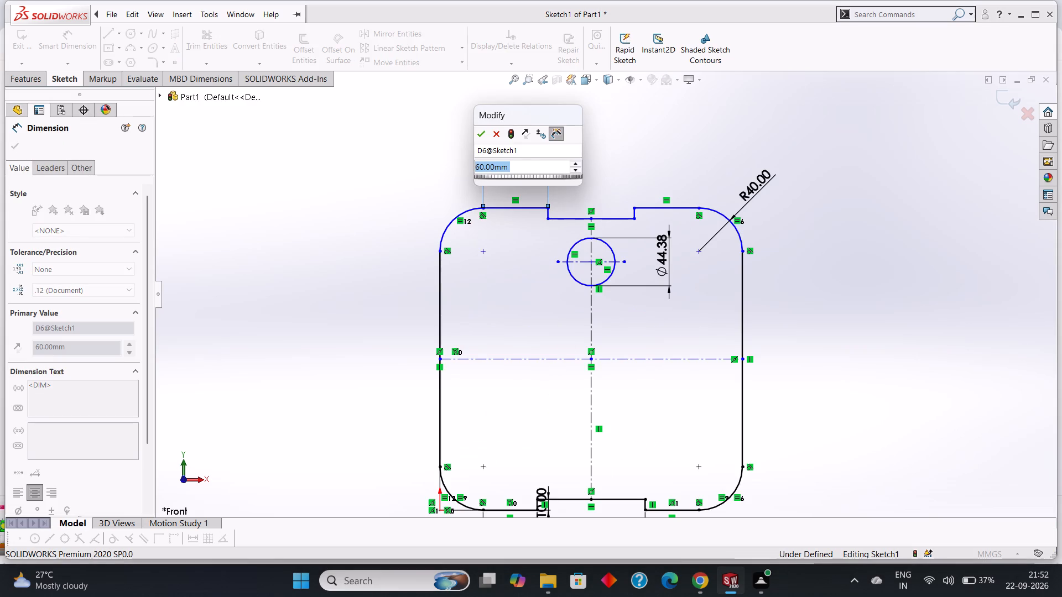
key(5)
key(0)
key(Return)
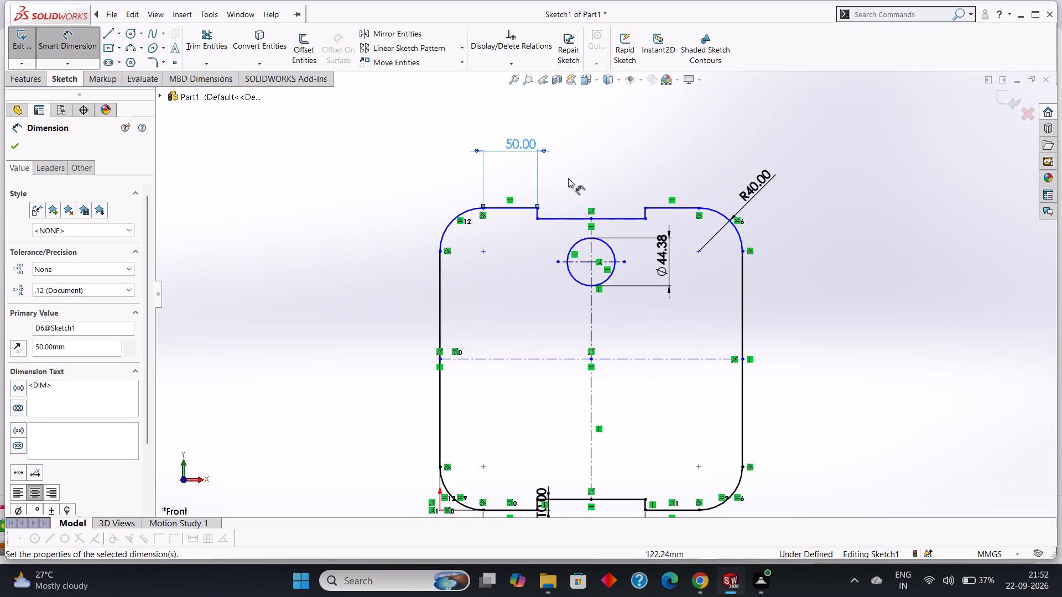
Dimension the top notch's width between its two inner corners at 100 mm.
click(538, 220)
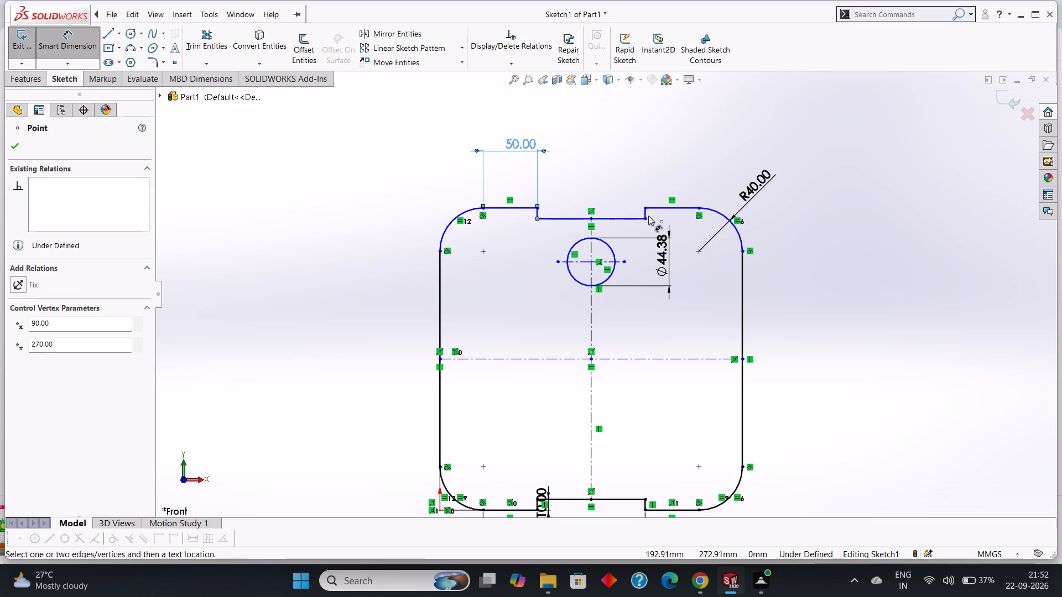
click(648, 216)
click(608, 154)
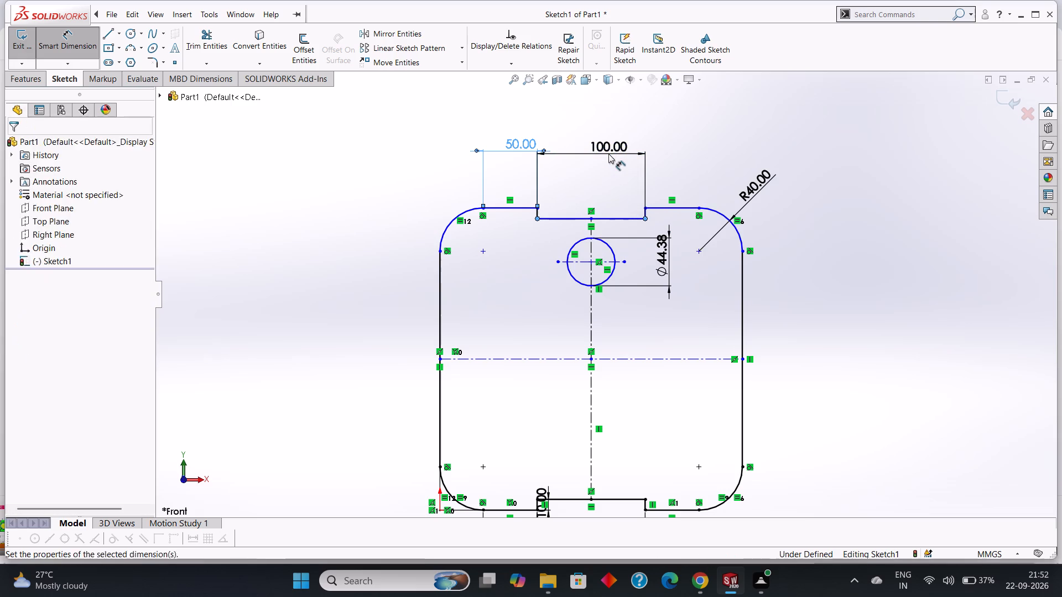
click(560, 138)
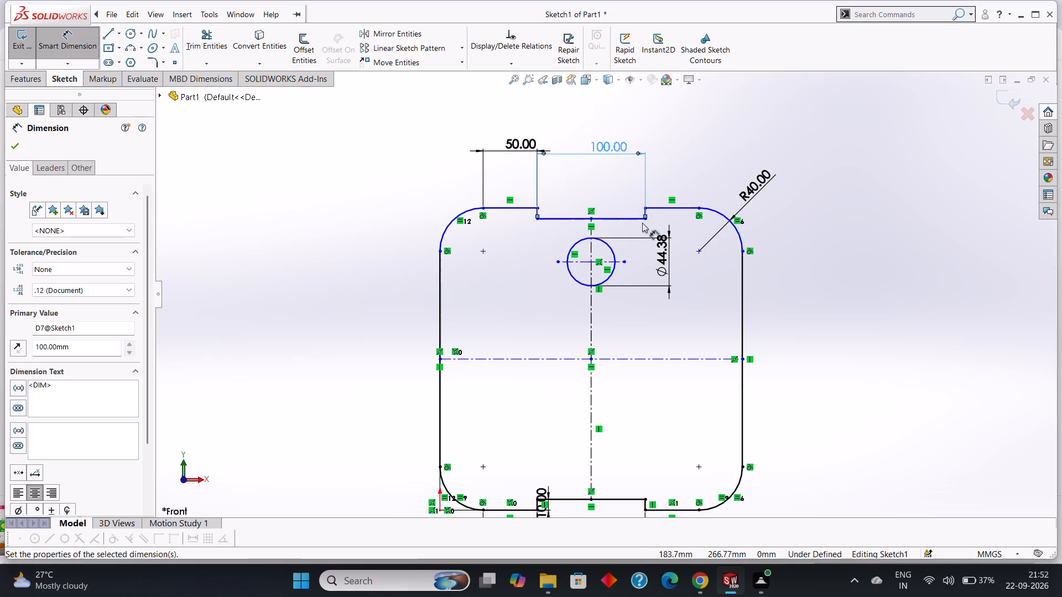
Dimension the plate's top edge between the top notch and the upper-right fillet at 50 mm.
click(670, 210)
click(673, 166)
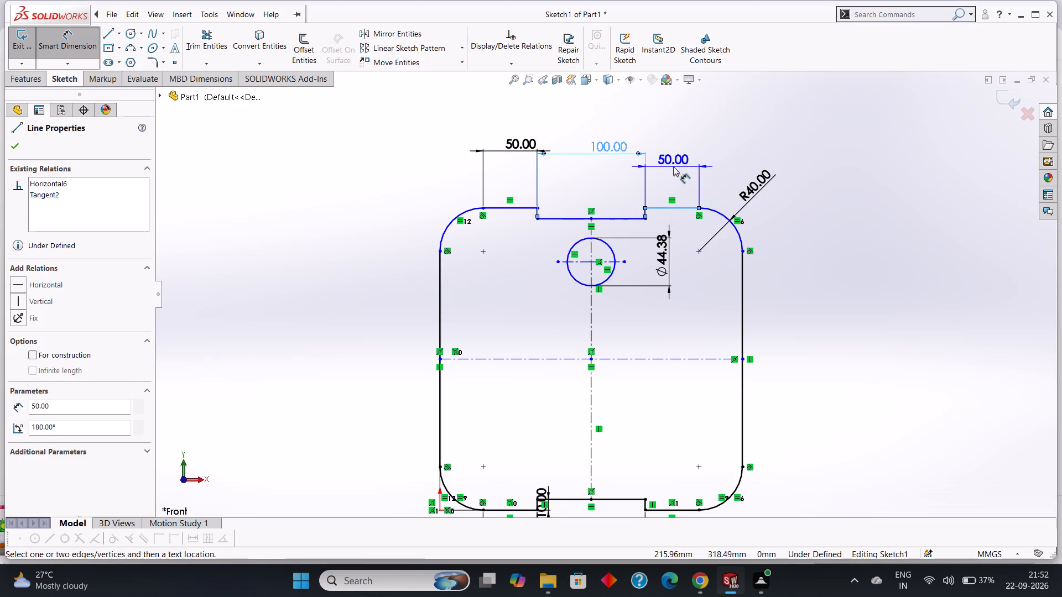
click(626, 151)
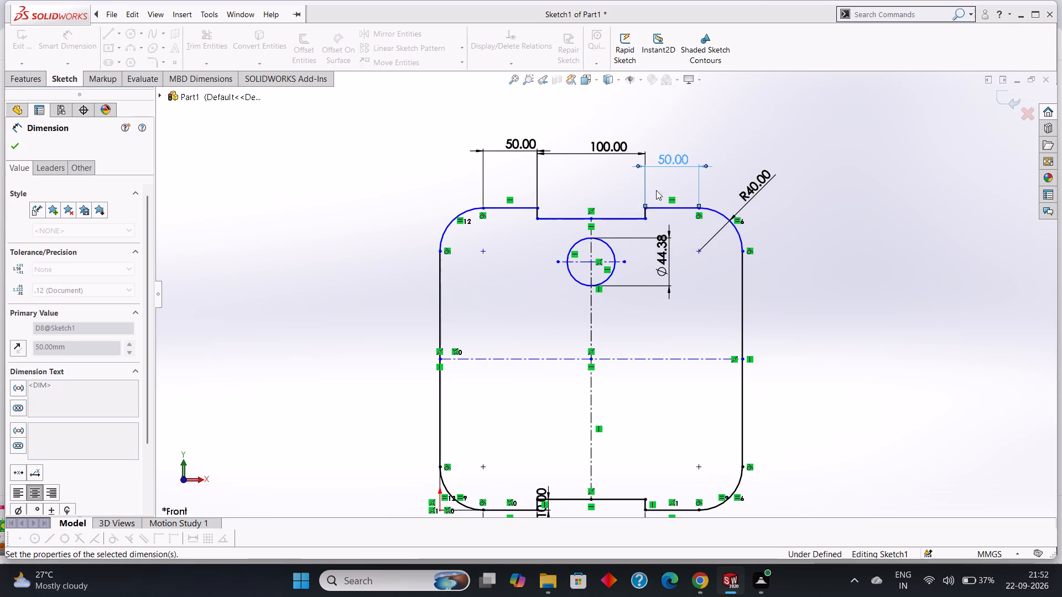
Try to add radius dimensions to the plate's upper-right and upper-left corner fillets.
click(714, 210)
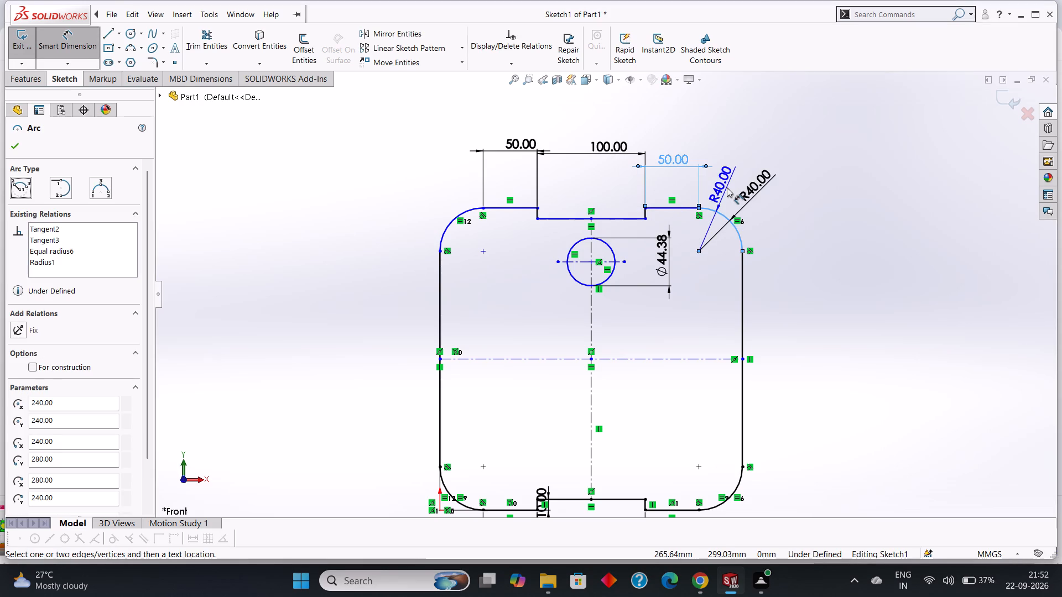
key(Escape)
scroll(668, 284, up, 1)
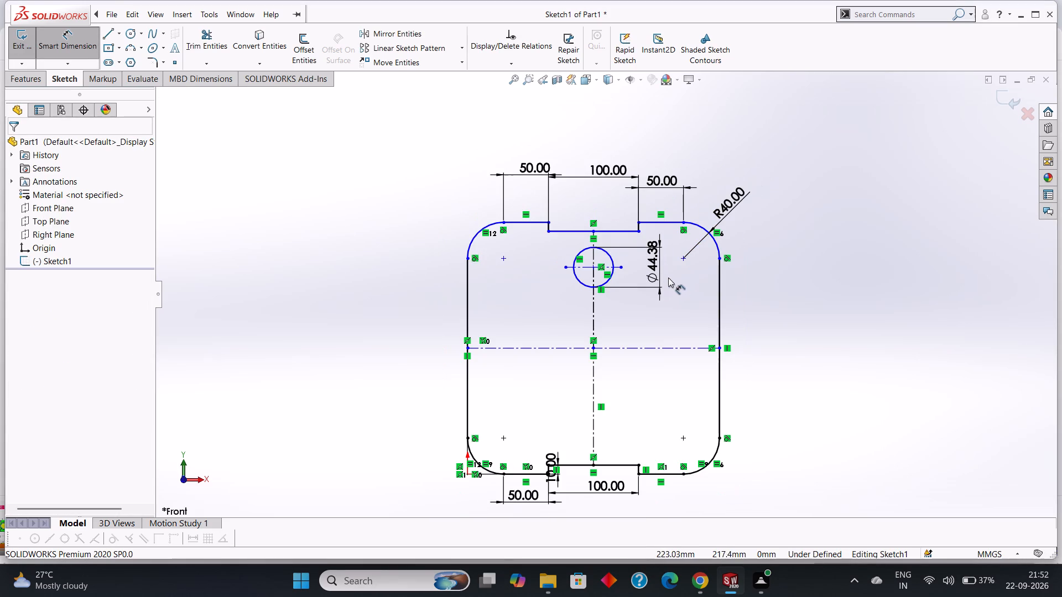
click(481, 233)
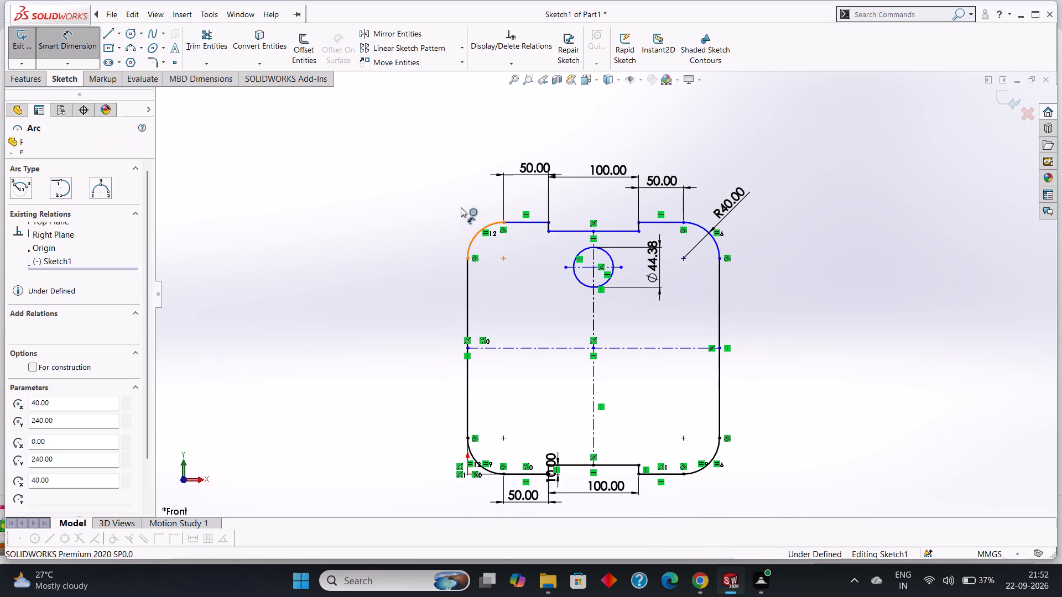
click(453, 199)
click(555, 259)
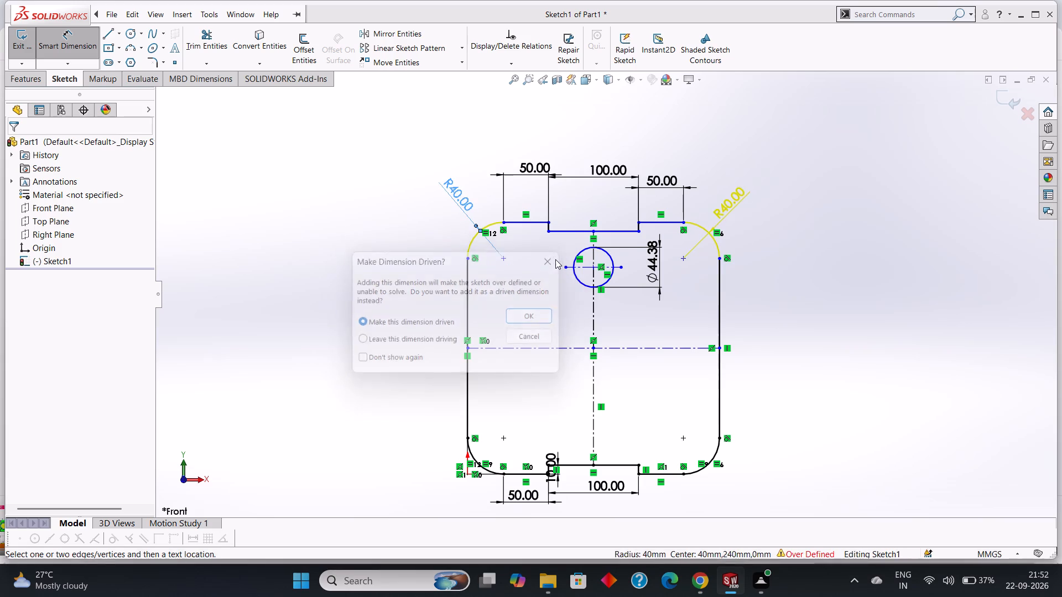
Sketch a circle of radius 54 mm centred where the horizontal centerline meets the plate's right side.
scroll(503, 310, up, 4)
scroll(565, 343, down, 4)
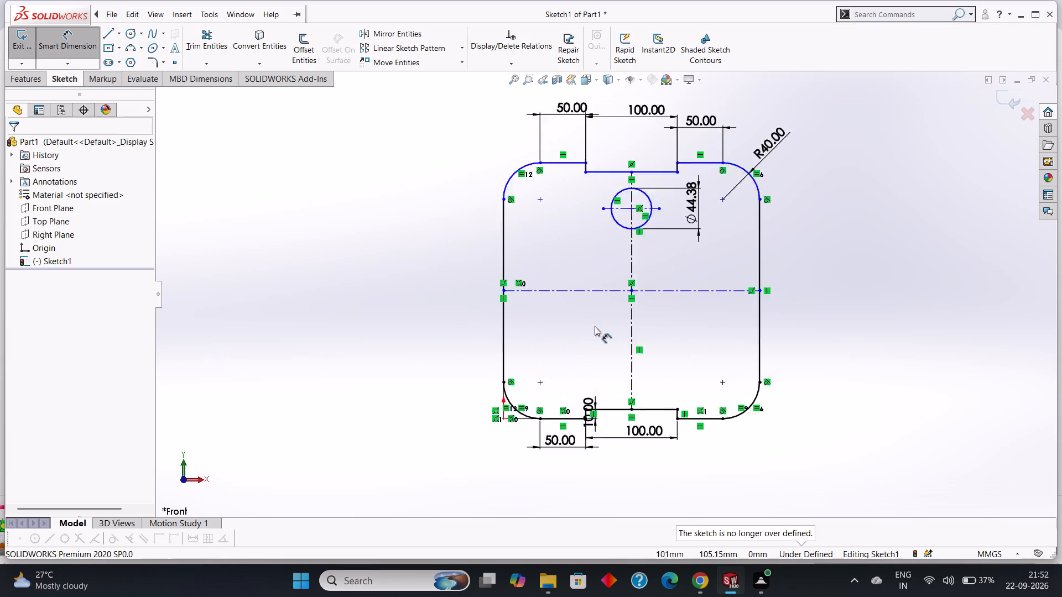
scroll(595, 326, down, 1)
scroll(648, 317, up, 2)
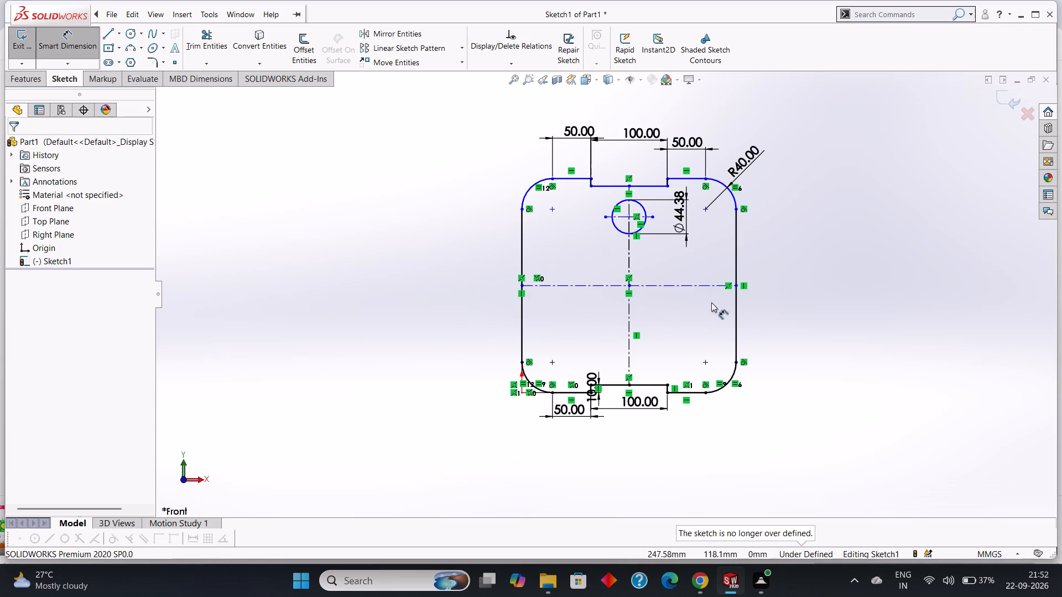
scroll(712, 303, down, 1)
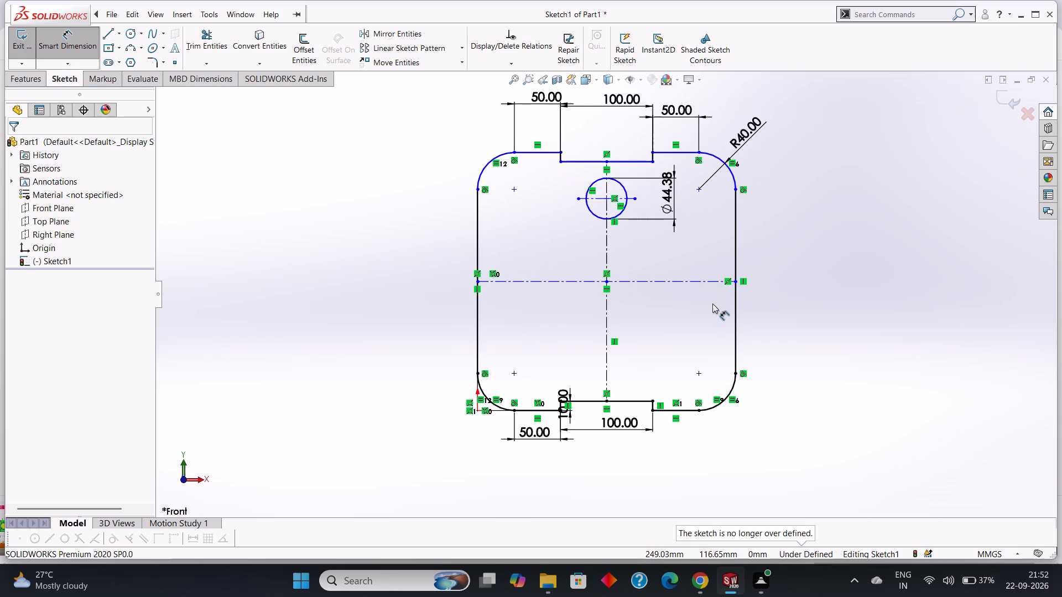
scroll(712, 303, up, 1)
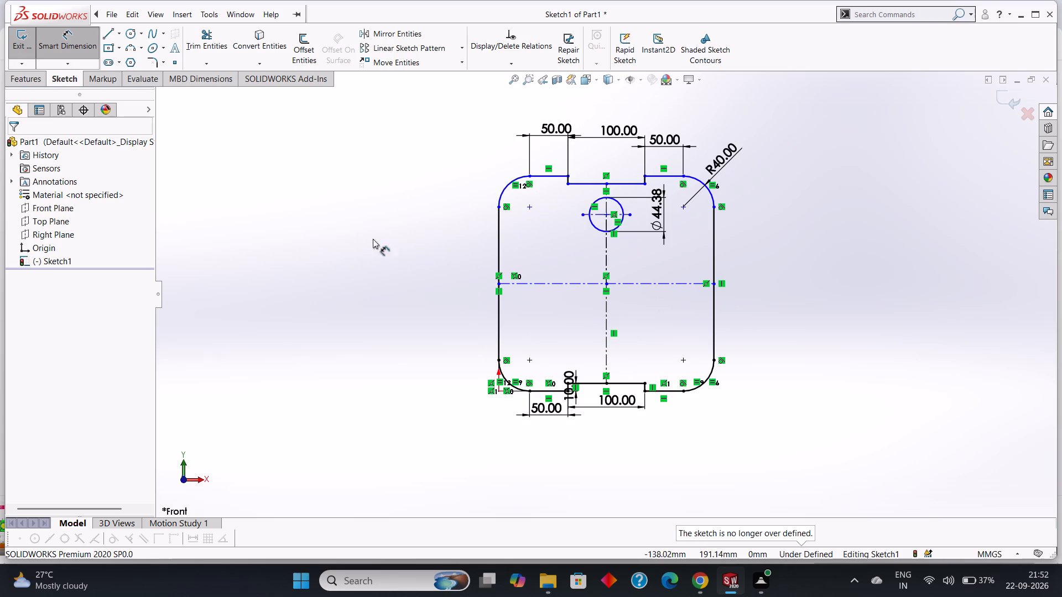
click(70, 40)
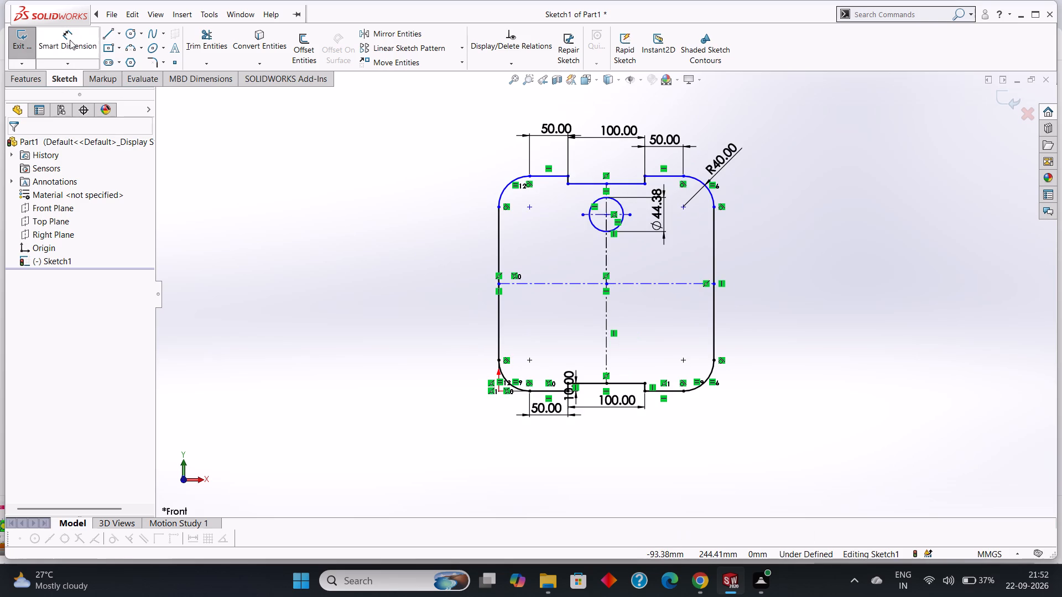
click(132, 36)
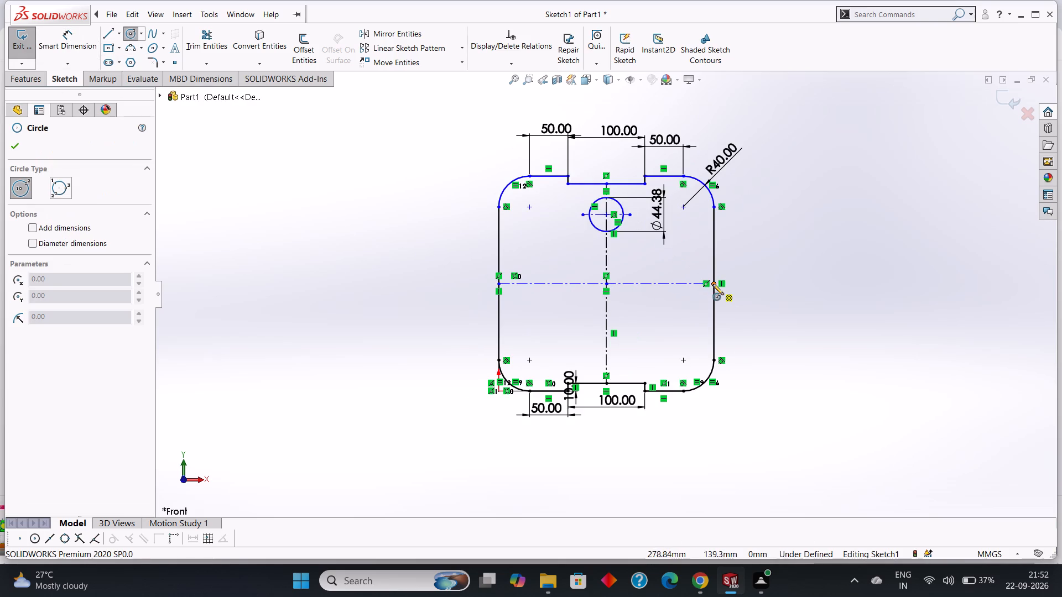
click(713, 284)
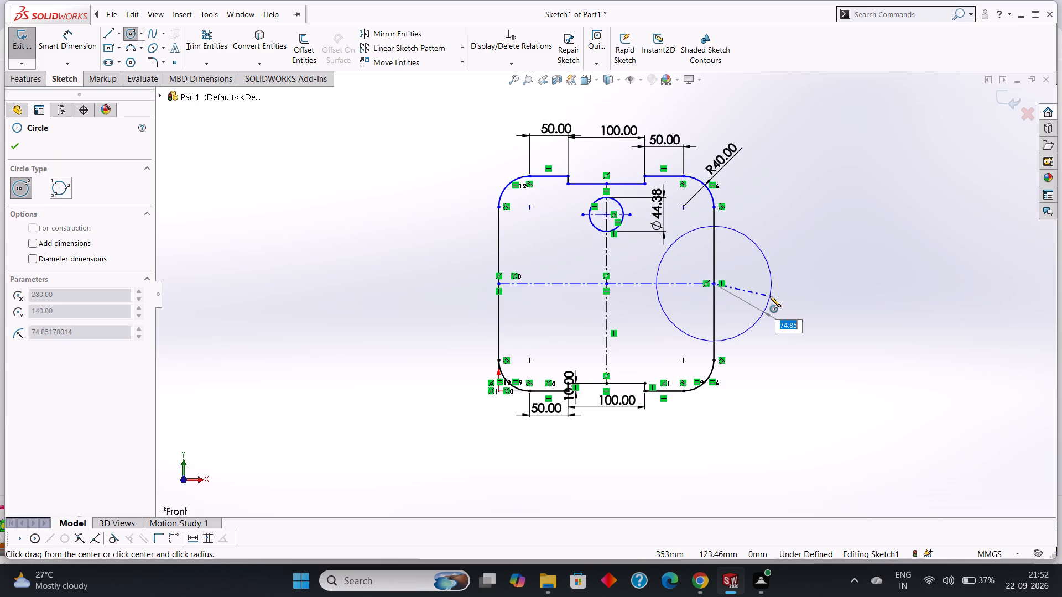
text(54)
key(Return)
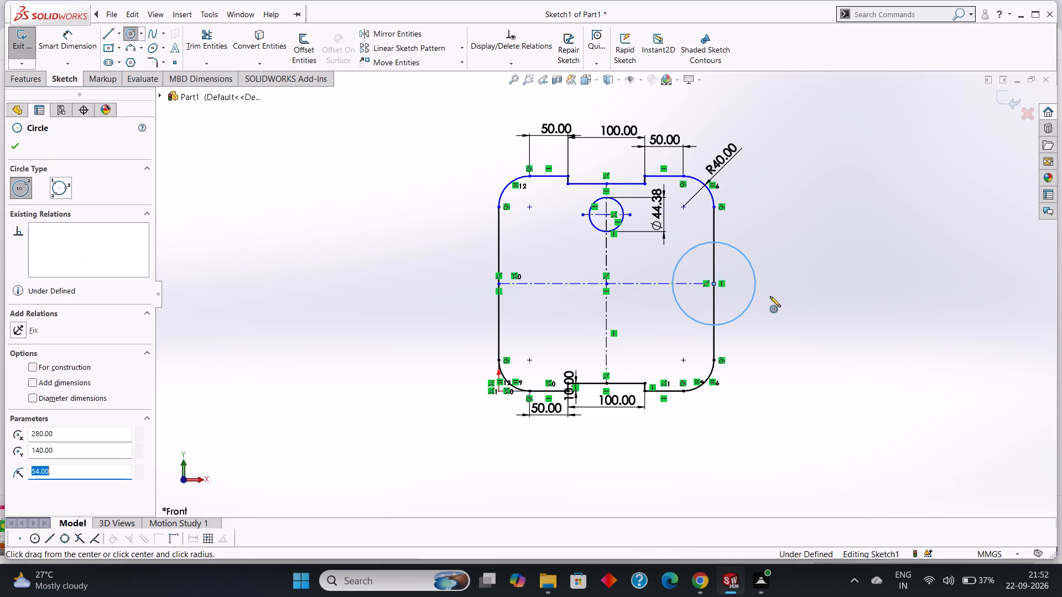
Sketch a circle of about 72 mm radius centred where the horizontal centerline meets the plate's left side.
click(499, 283)
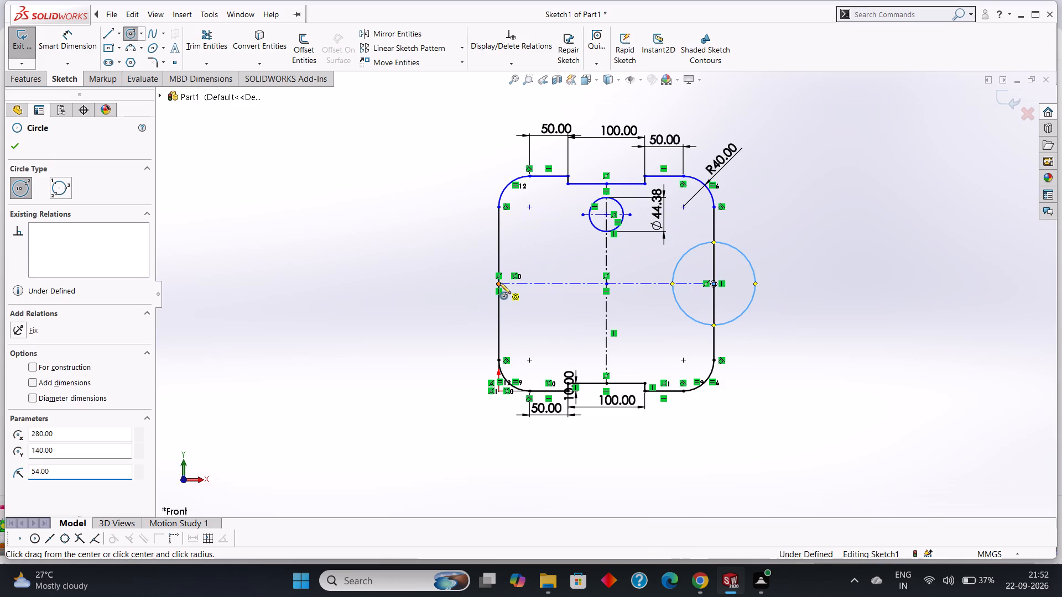
text(54)
key(Return)
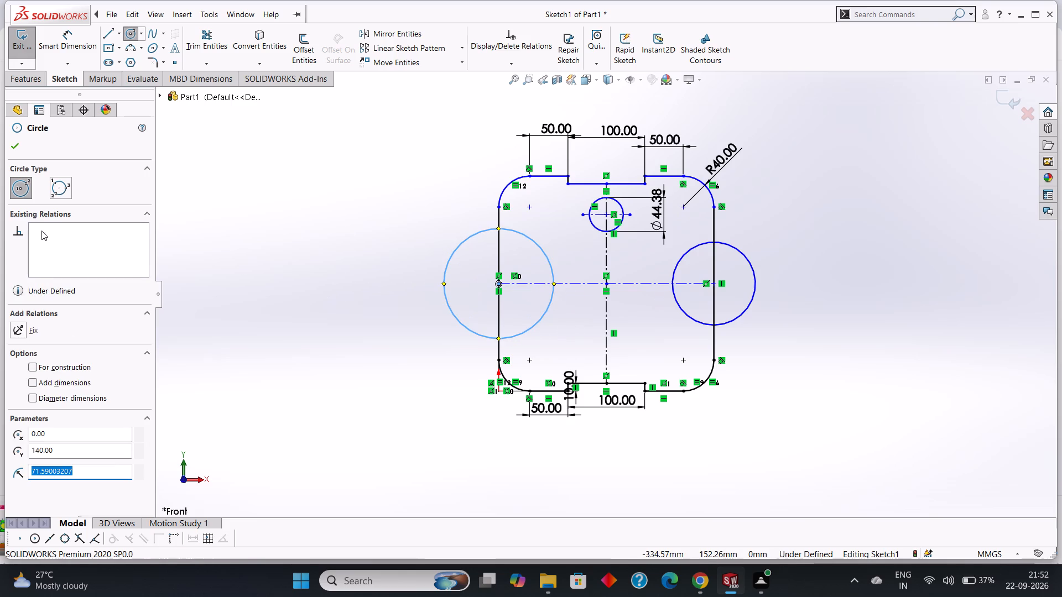
click(16, 146)
Dimension the diameter of the circle on the plate's left side at 108 mm.
click(66, 43)
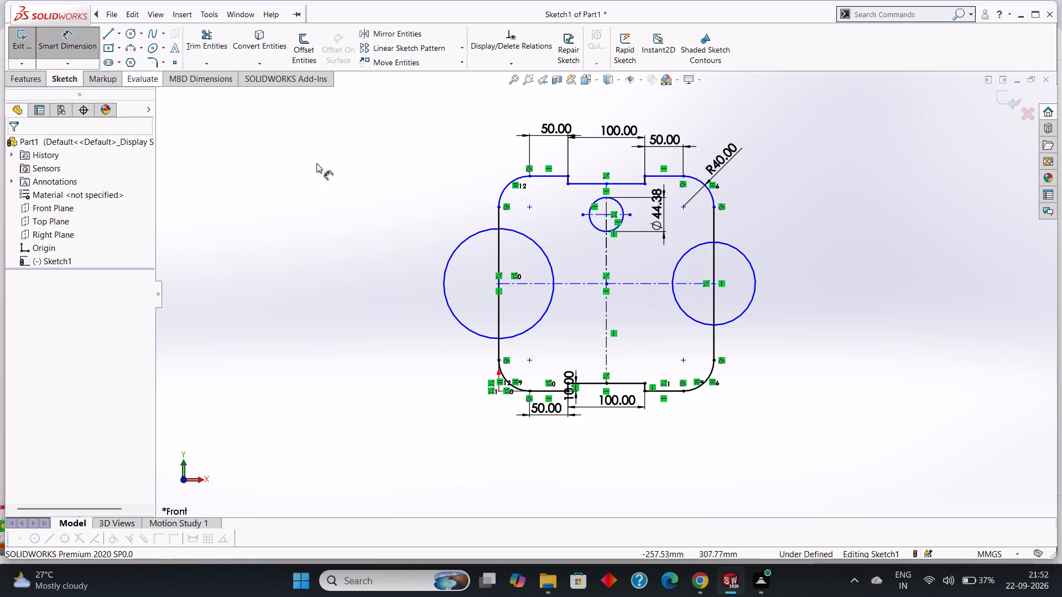
click(456, 247)
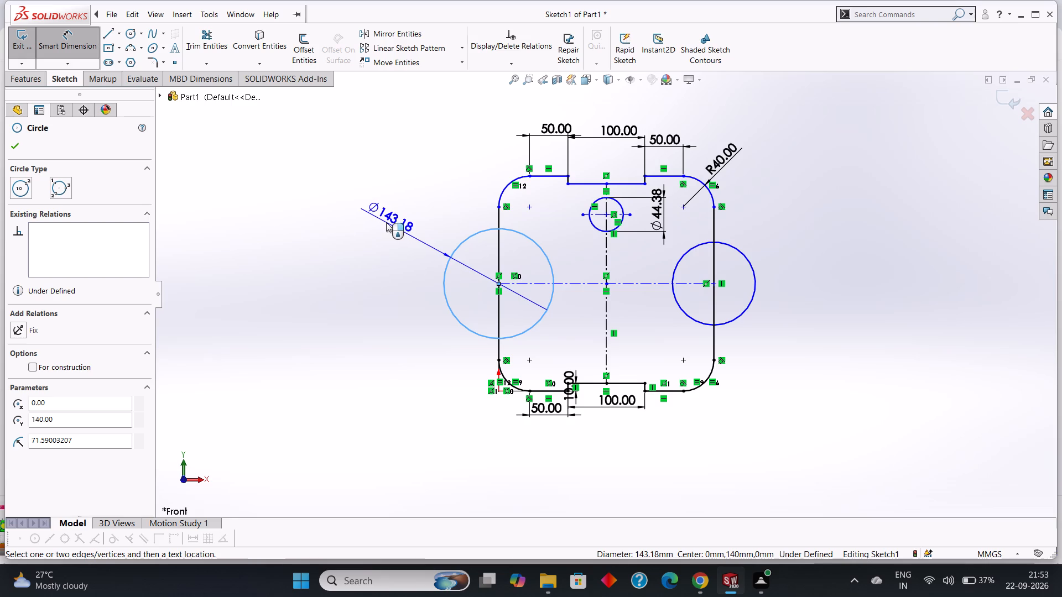
click(387, 222)
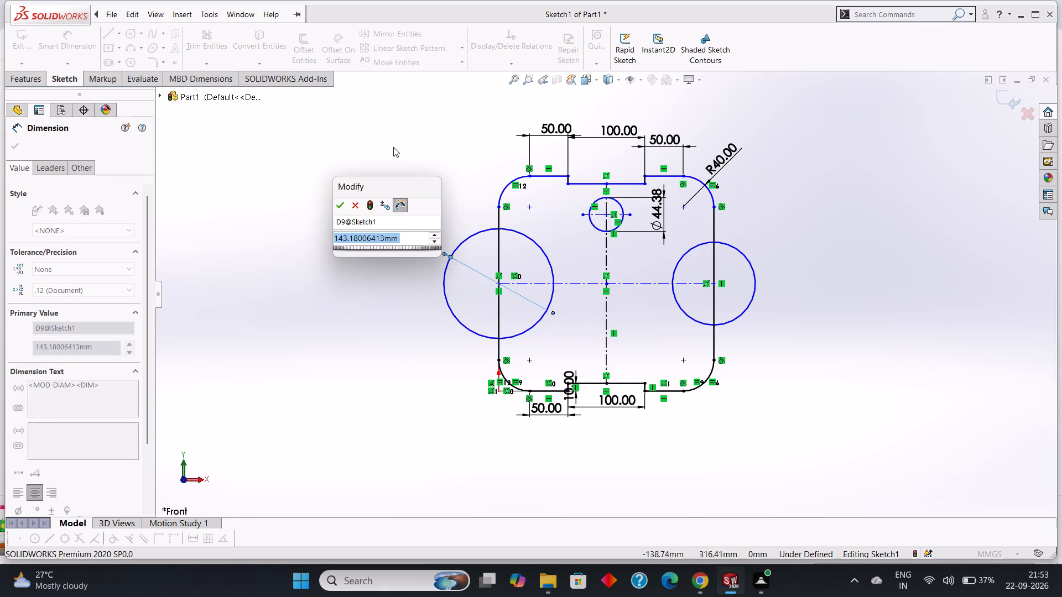
text(108)
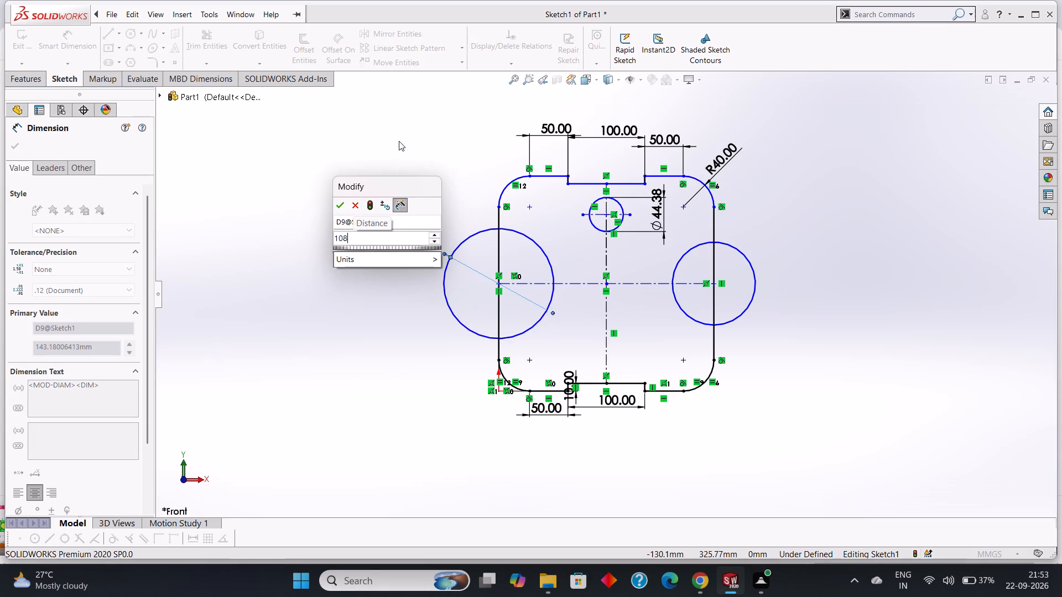
key(Return)
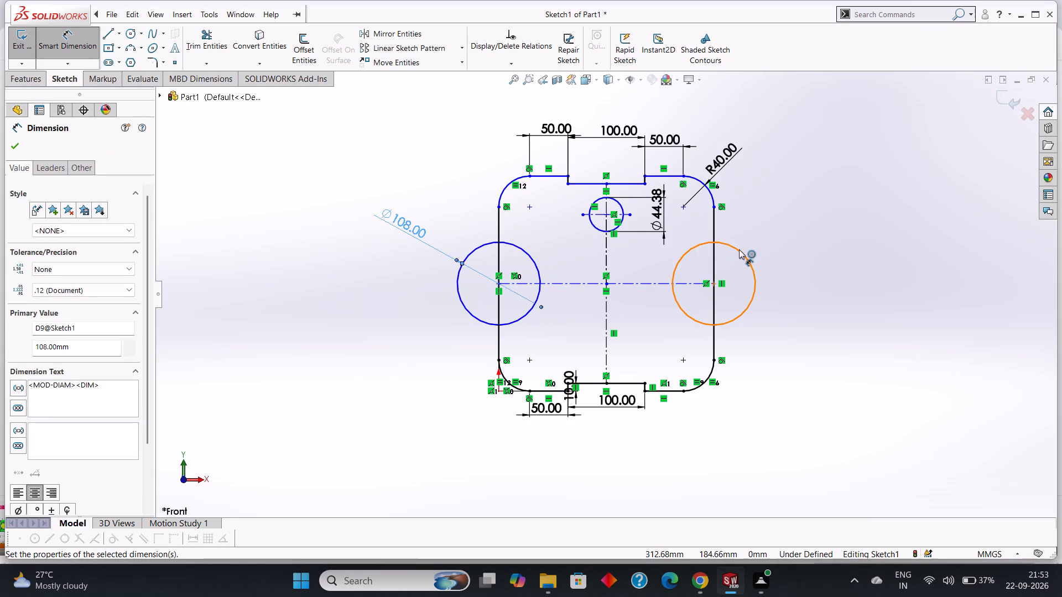
Dimension the diameter of the circle on the plate's right side at 108 mm.
click(739, 249)
click(788, 229)
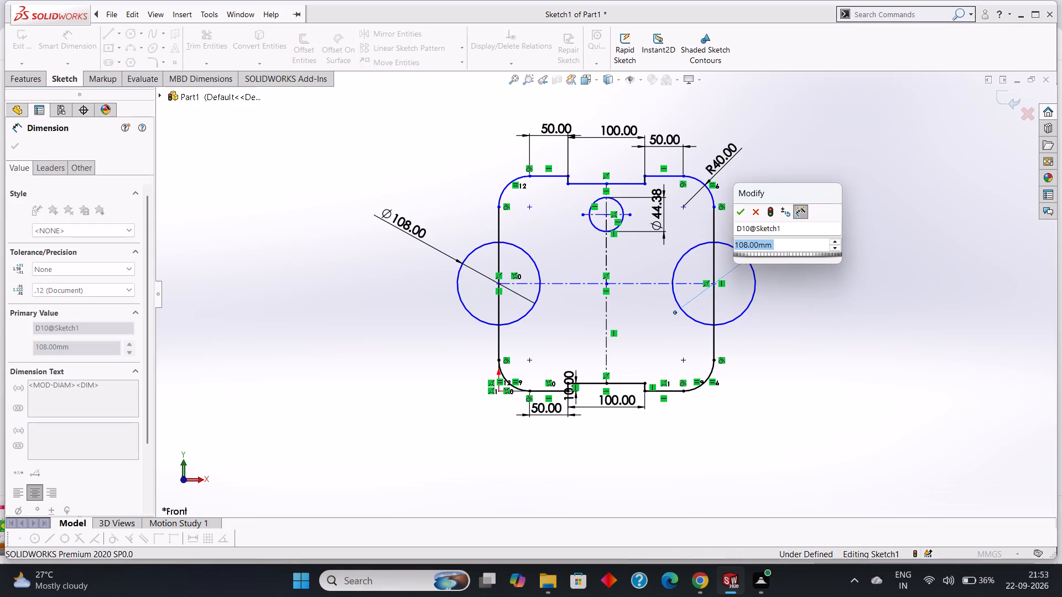
click(745, 212)
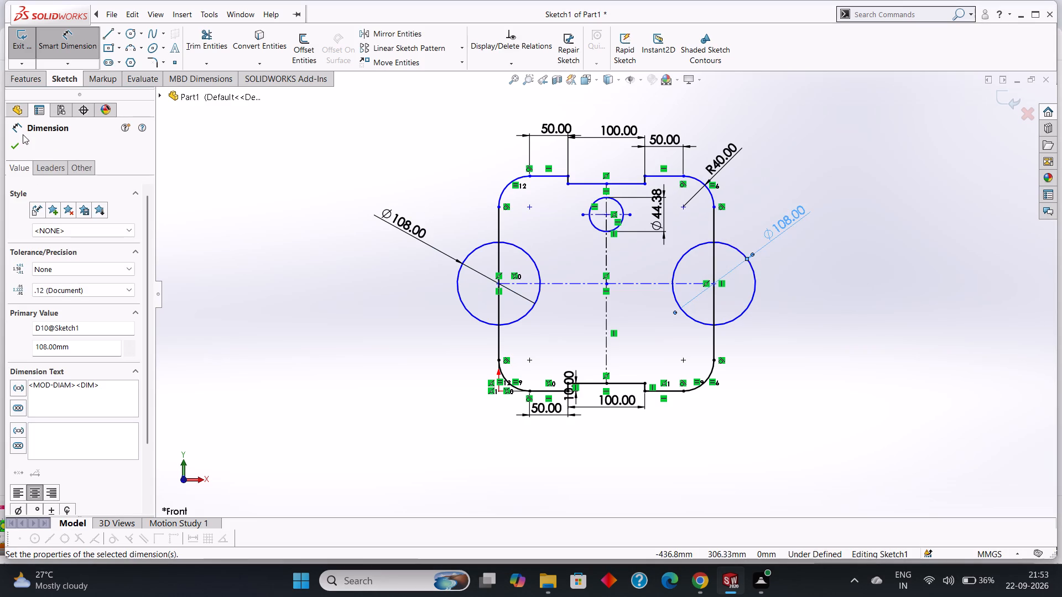
Trim the left circle's outer half and the plate's left edge inside it, leaving a semicircular cutout.
click(18, 148)
click(208, 44)
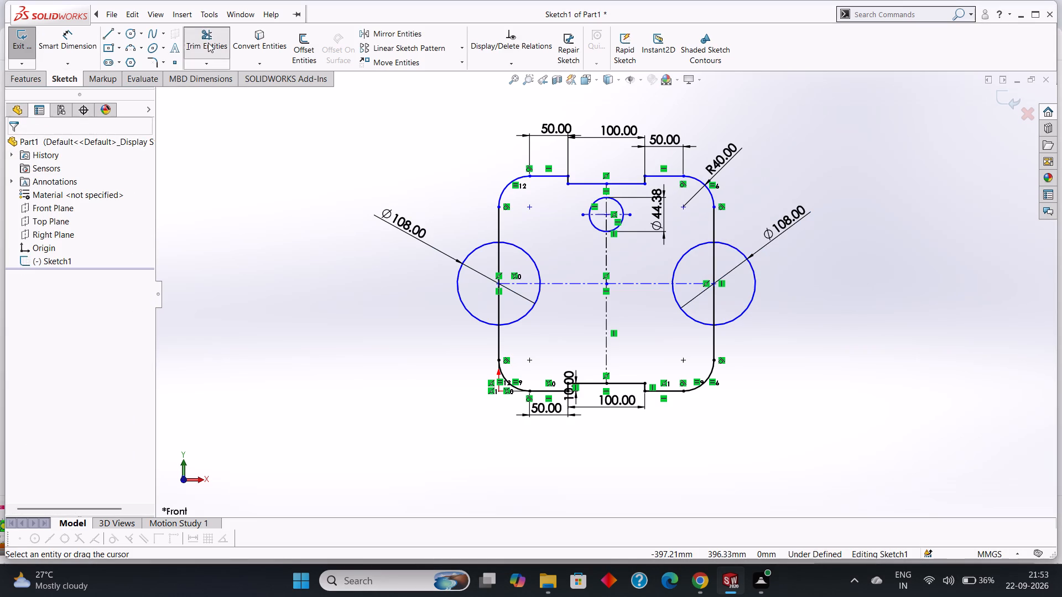
click(62, 273)
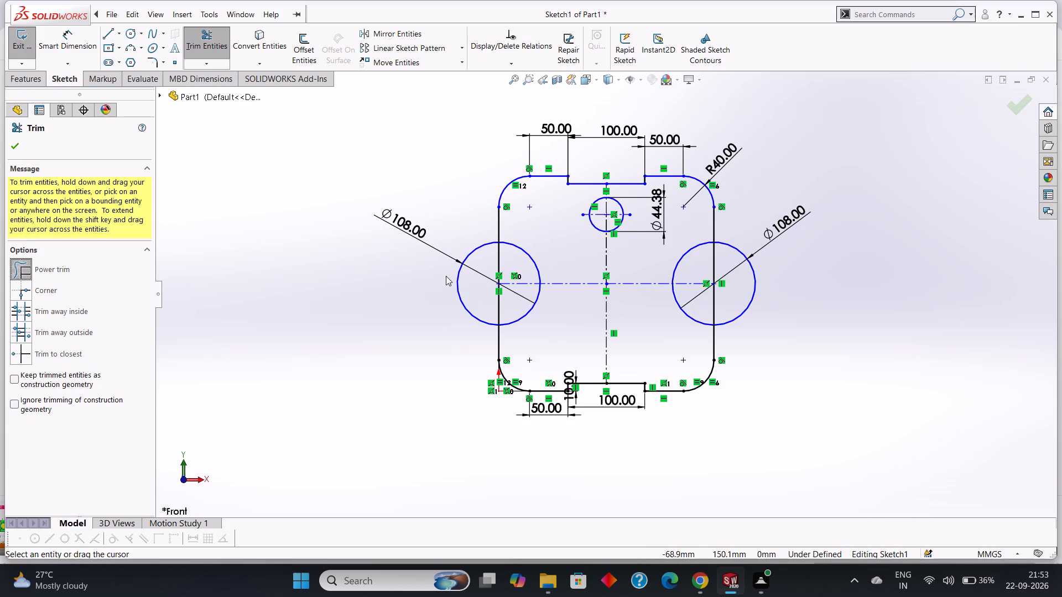
drag(446, 274, 499, 287)
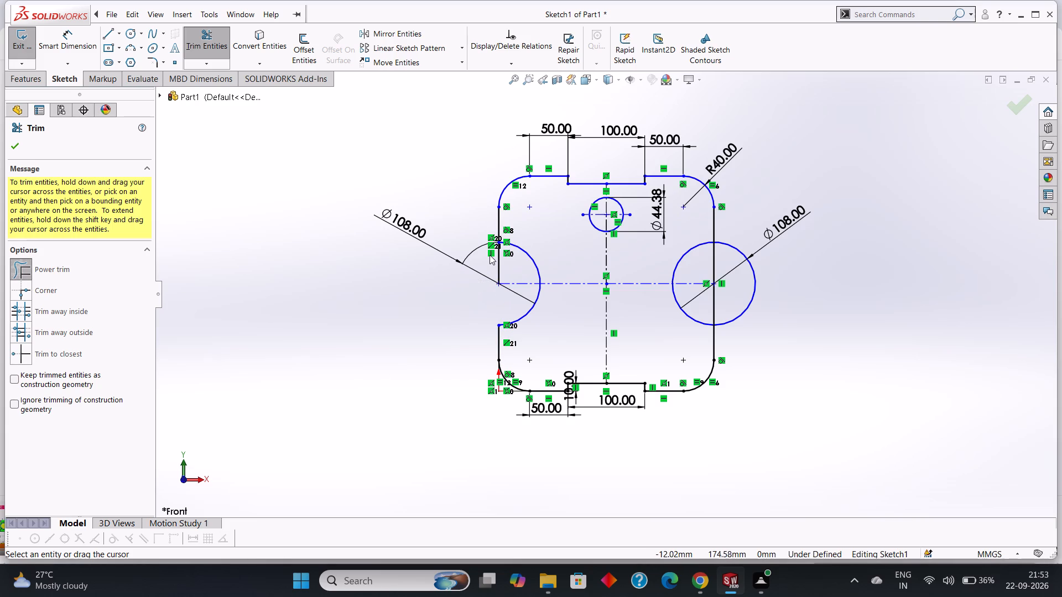
drag(490, 253, 503, 265)
drag(507, 266, 494, 258)
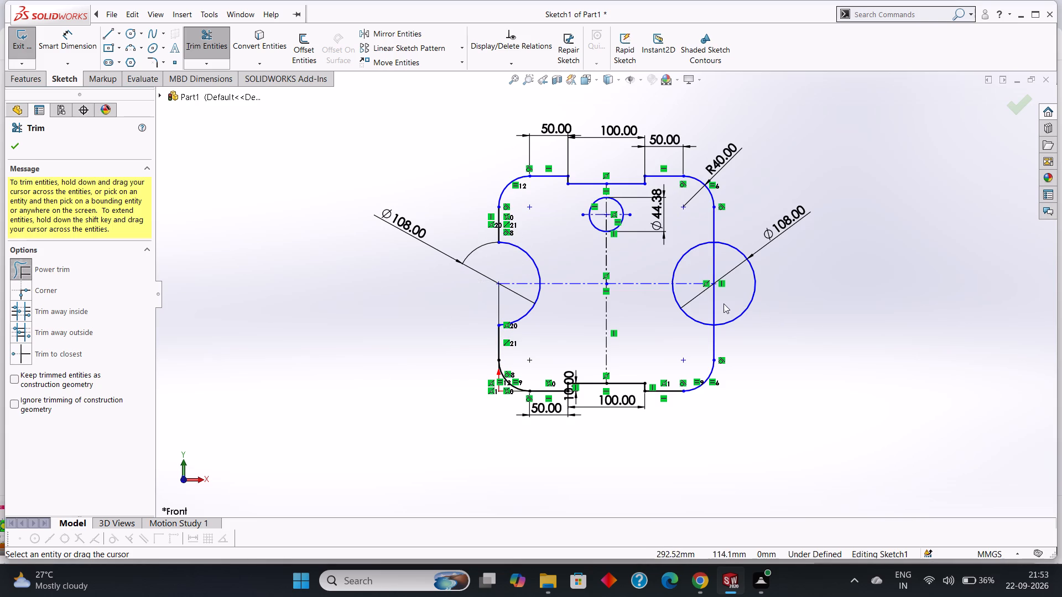
Trim the right circle's outer half and the plate's right edge inside it, leaving a semicircular cutout.
drag(708, 301, 728, 303)
drag(708, 254, 722, 260)
drag(732, 253, 760, 264)
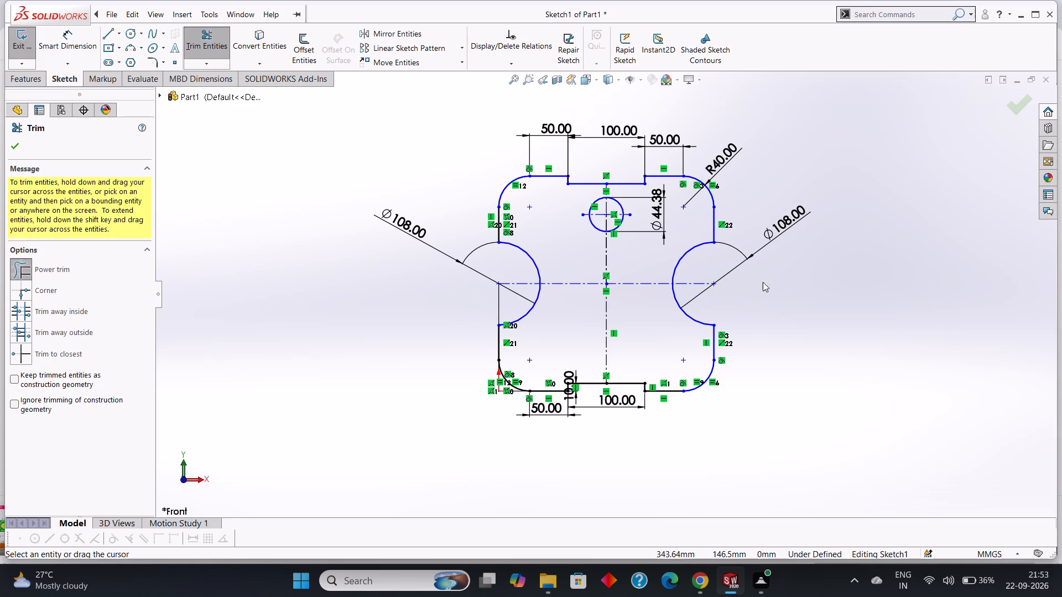
scroll(762, 296, up, 2)
scroll(681, 321, down, 2)
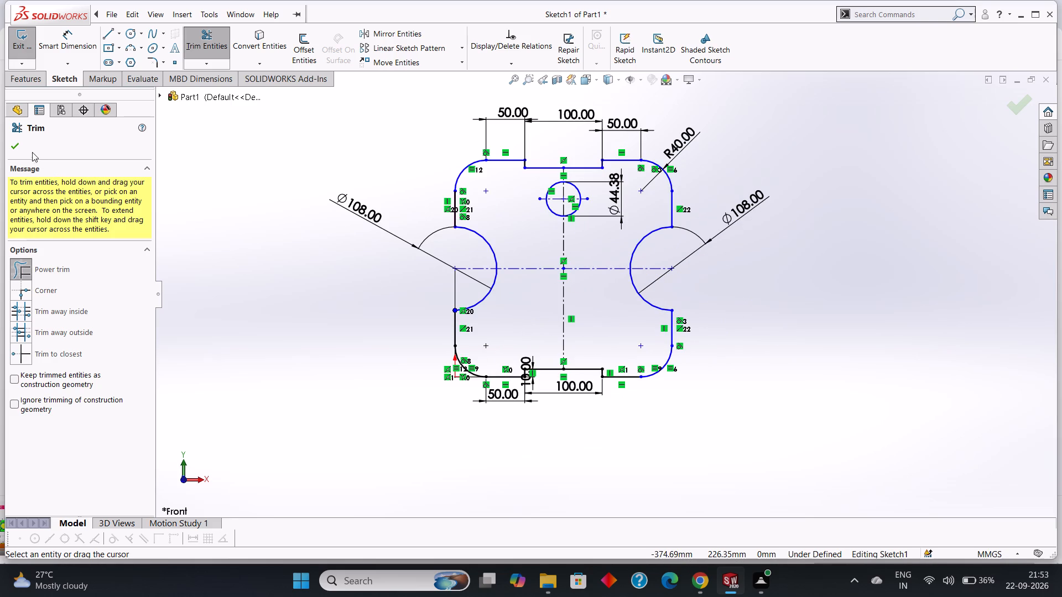
click(17, 149)
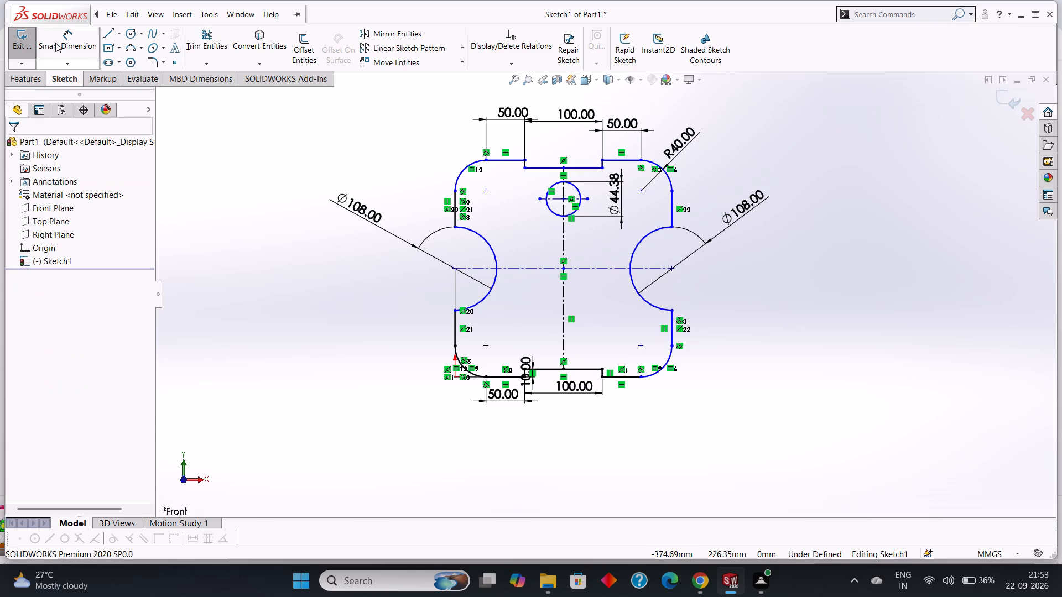
Dimension the vertical distance from the lower-left fillet's upper endpoint to the left cutout's centre at 100 mm.
click(58, 35)
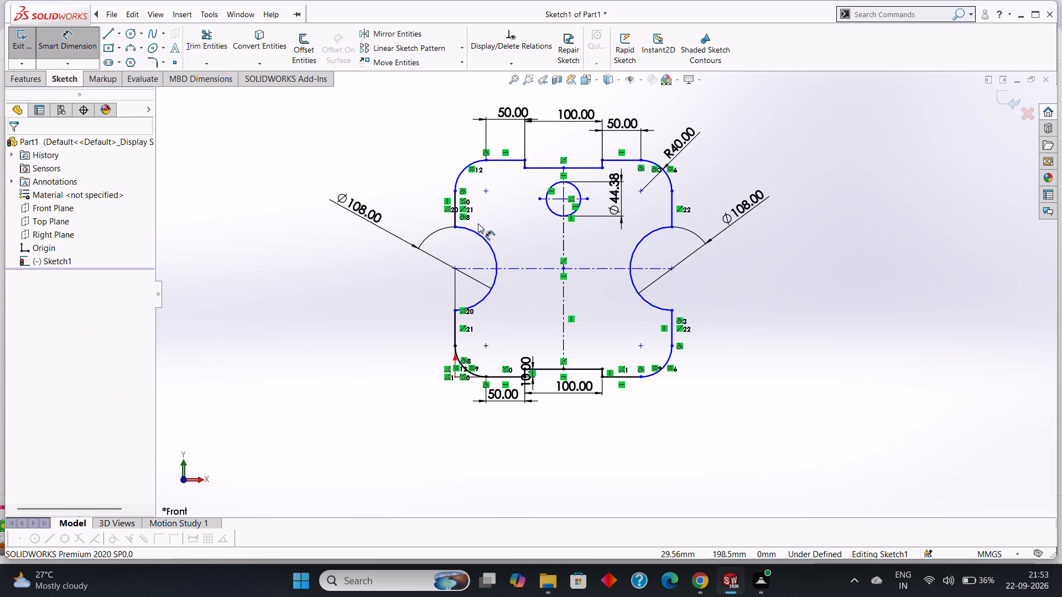
scroll(452, 343, down, 3)
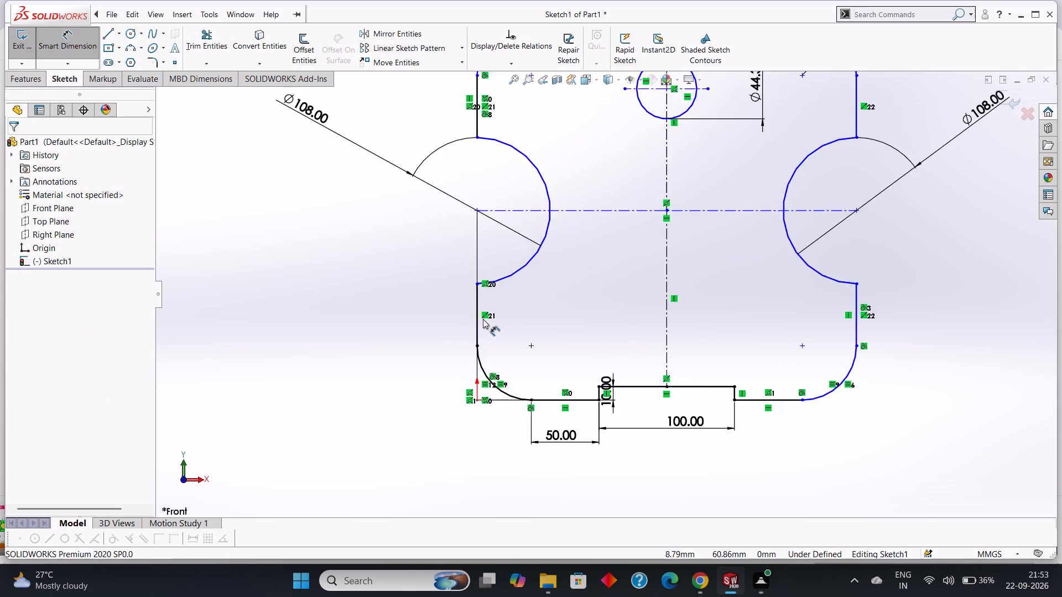
scroll(483, 319, down, 1)
click(481, 323)
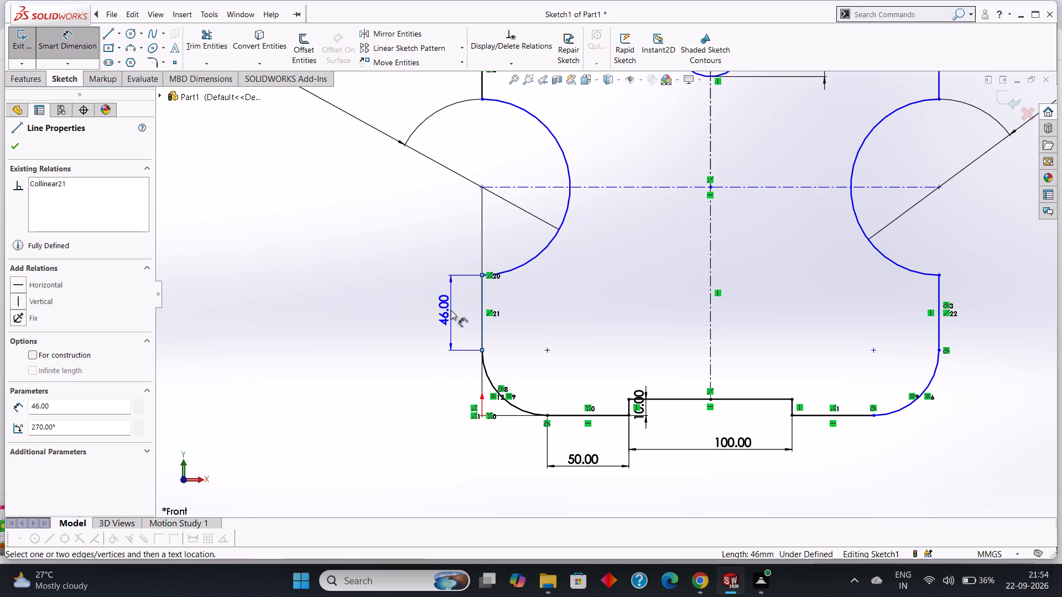
key(Escape)
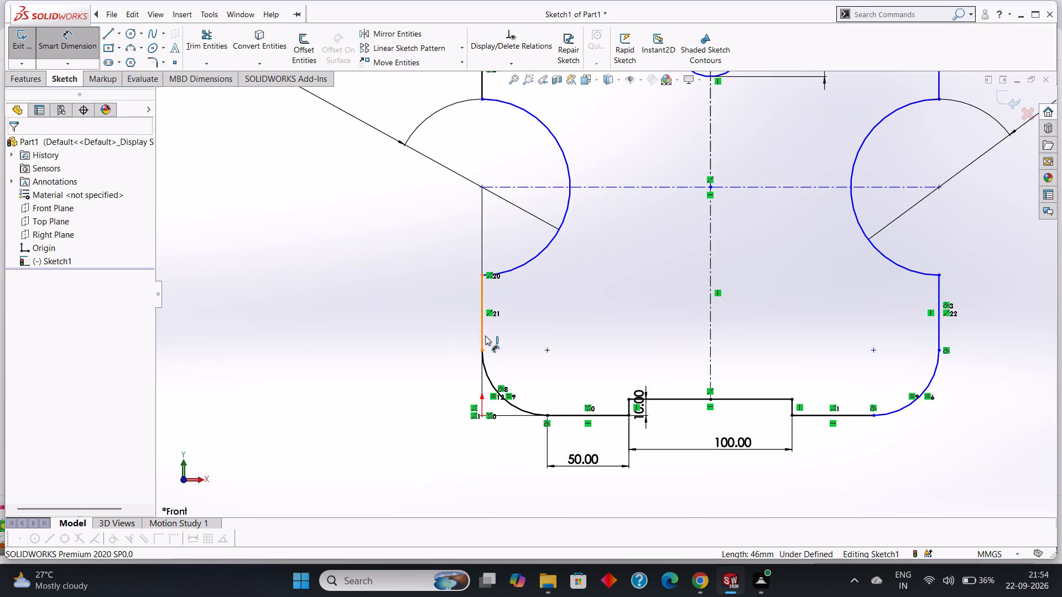
click(481, 349)
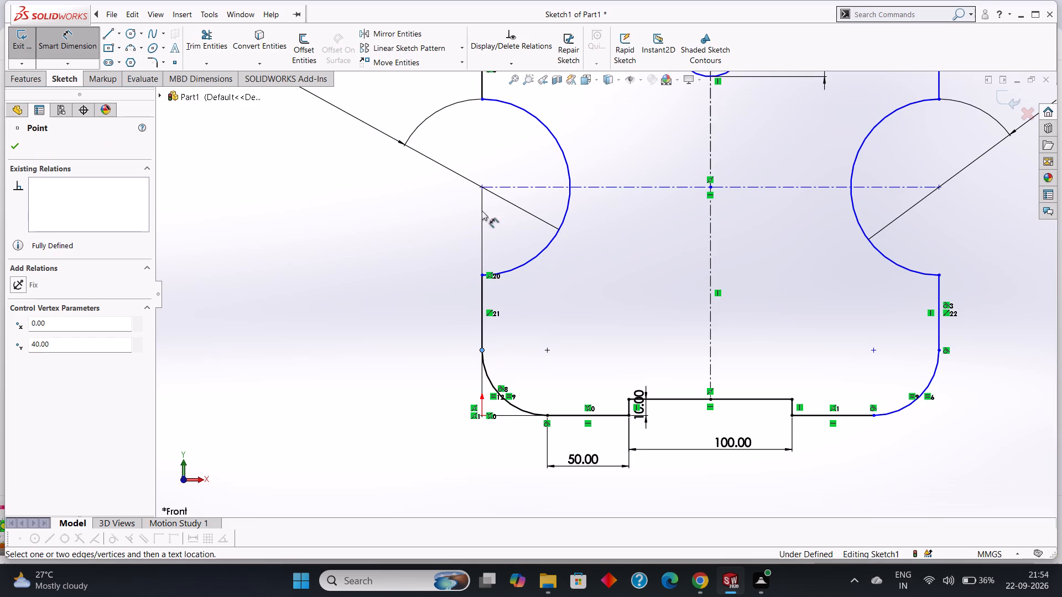
click(480, 188)
click(434, 193)
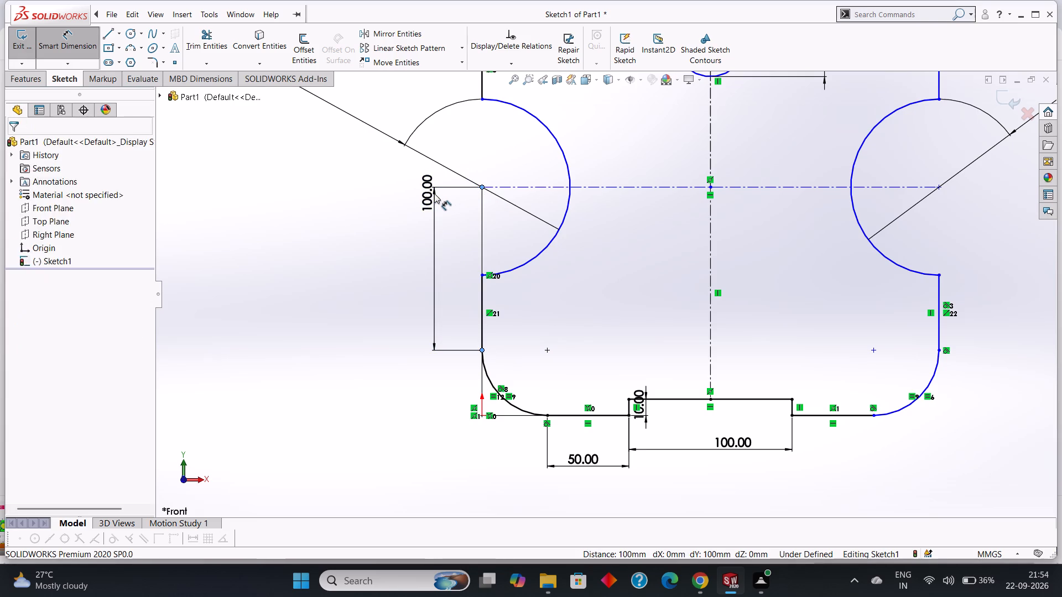
click(389, 178)
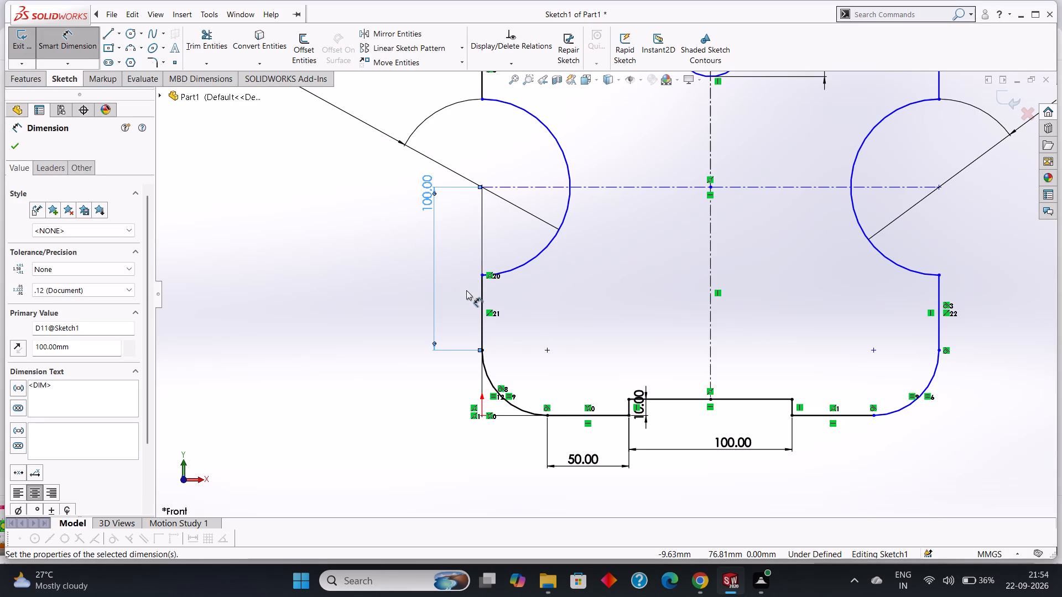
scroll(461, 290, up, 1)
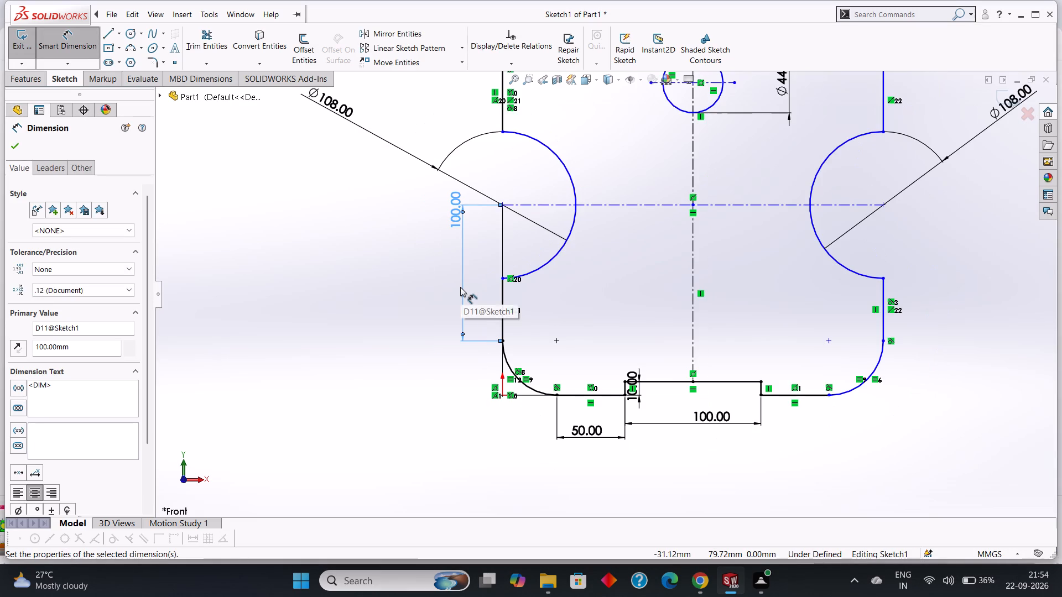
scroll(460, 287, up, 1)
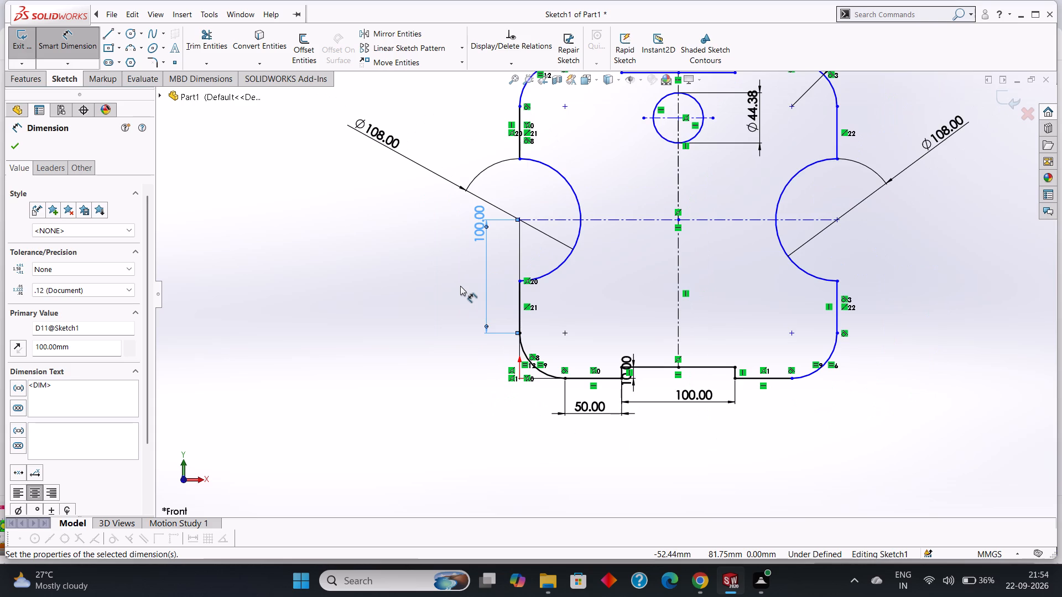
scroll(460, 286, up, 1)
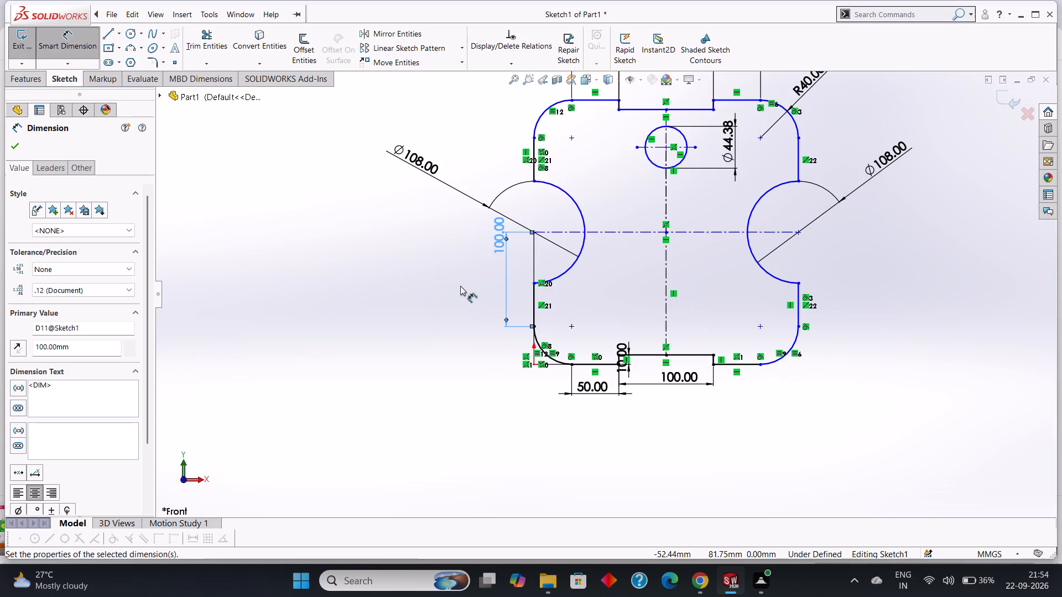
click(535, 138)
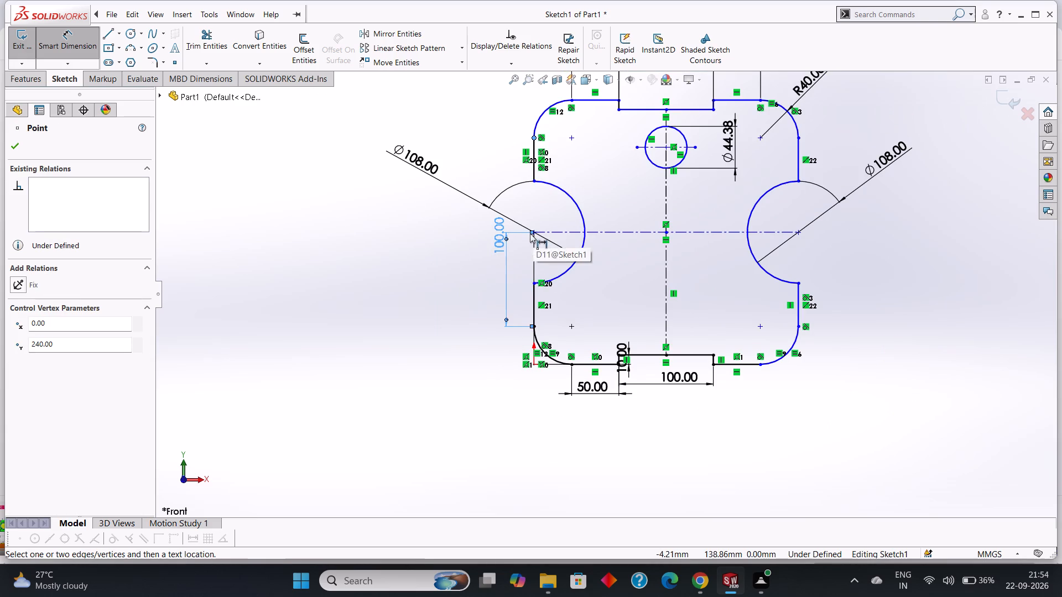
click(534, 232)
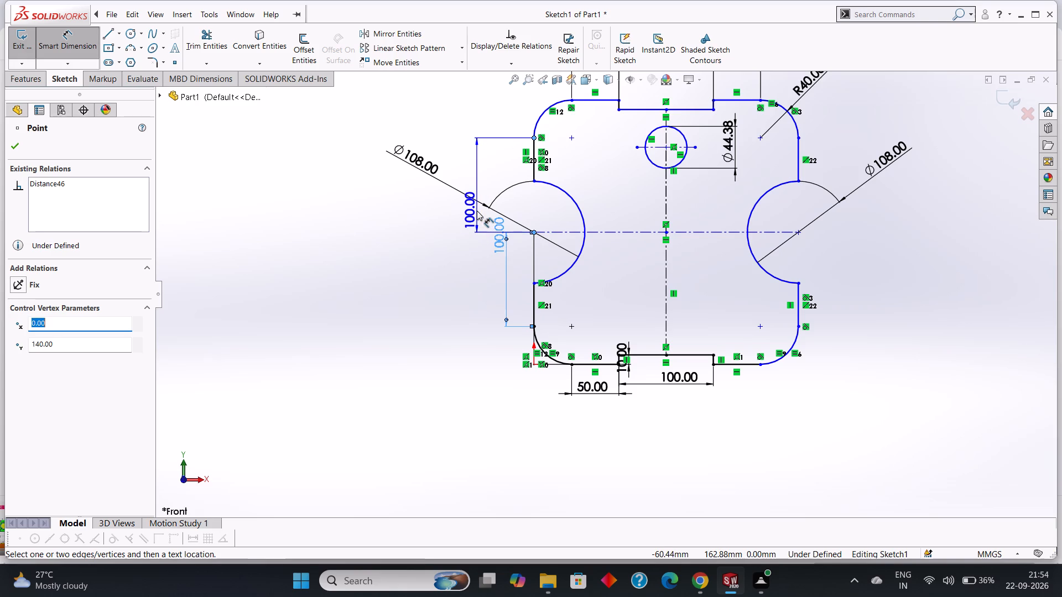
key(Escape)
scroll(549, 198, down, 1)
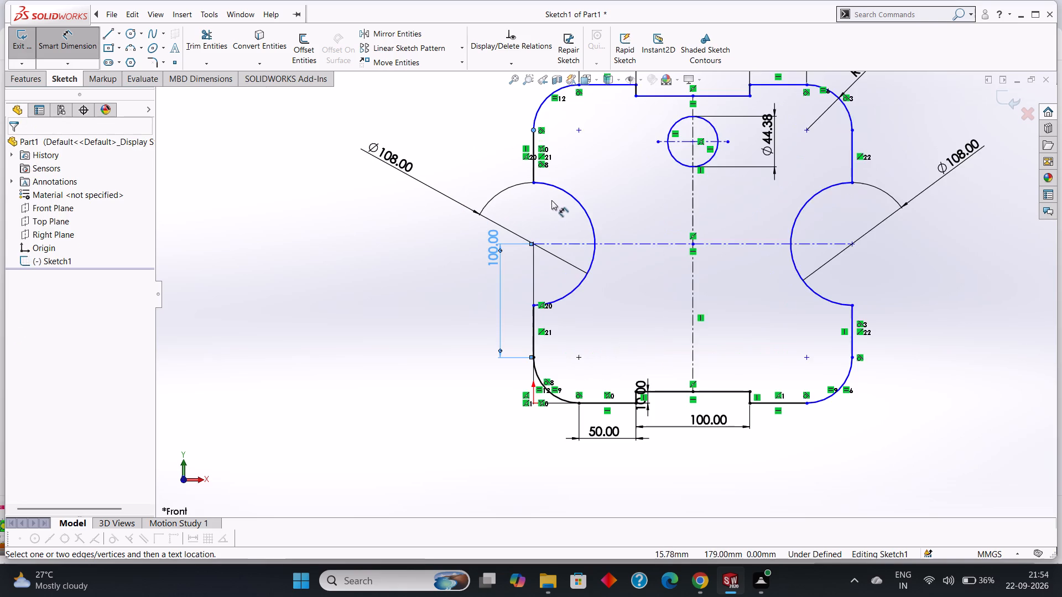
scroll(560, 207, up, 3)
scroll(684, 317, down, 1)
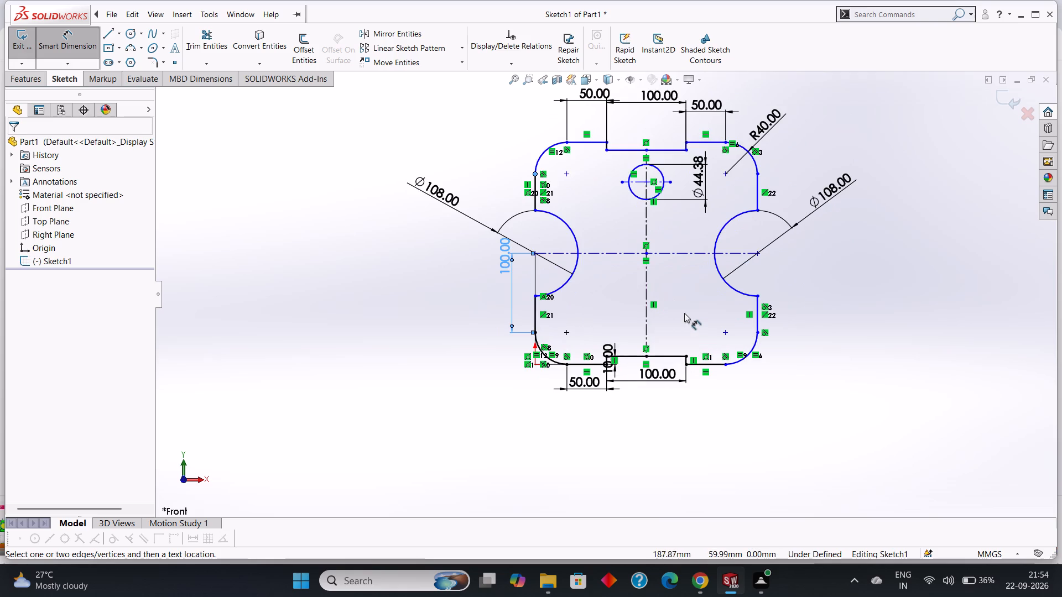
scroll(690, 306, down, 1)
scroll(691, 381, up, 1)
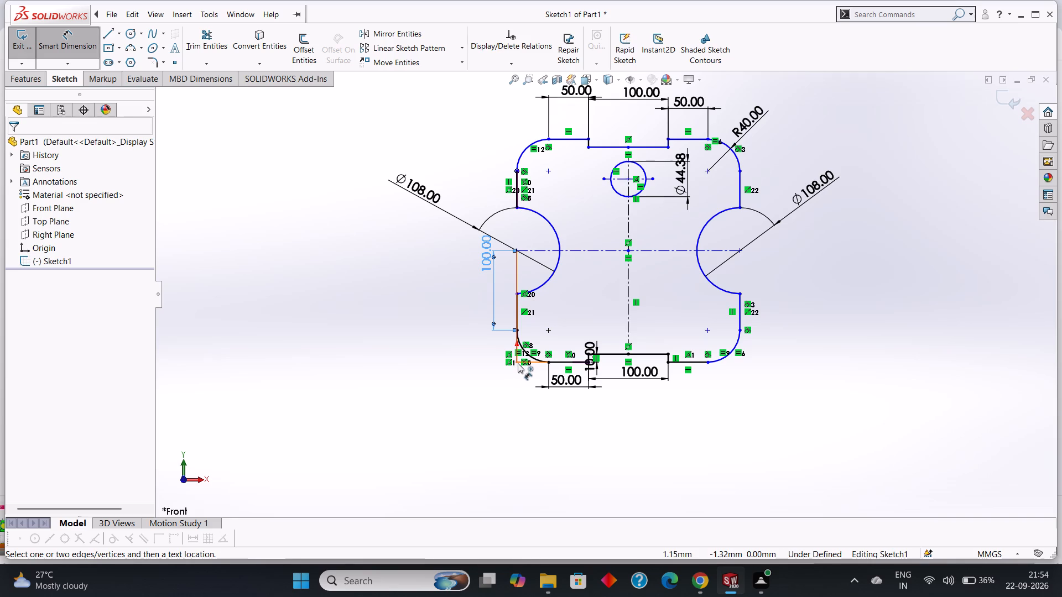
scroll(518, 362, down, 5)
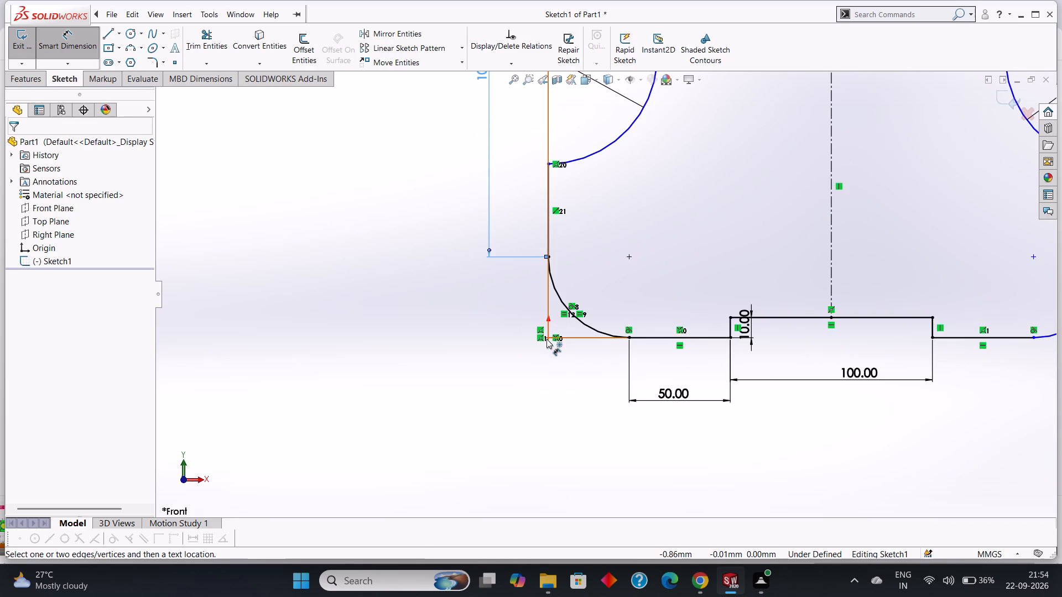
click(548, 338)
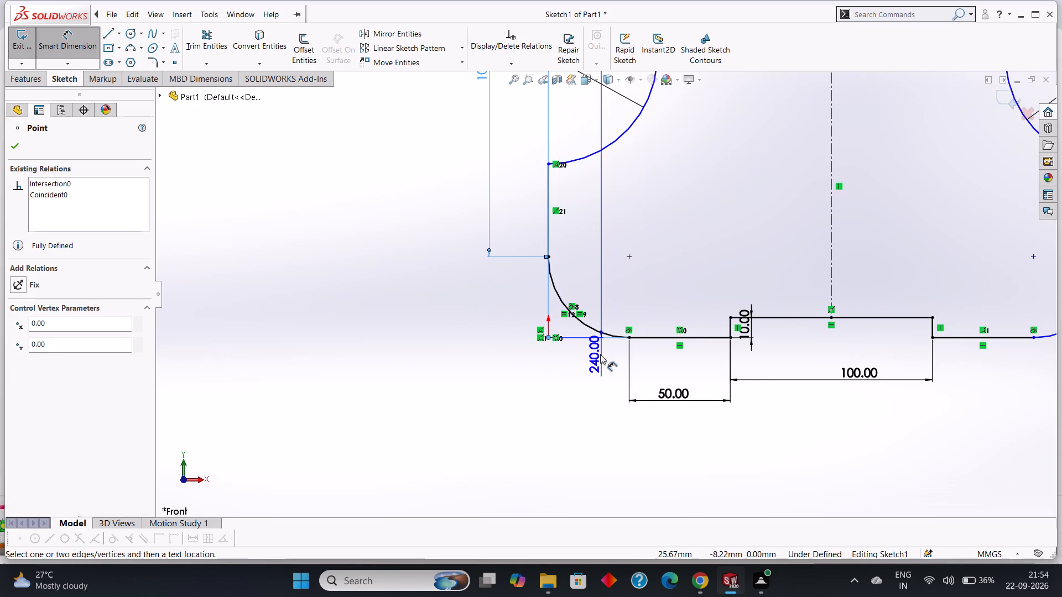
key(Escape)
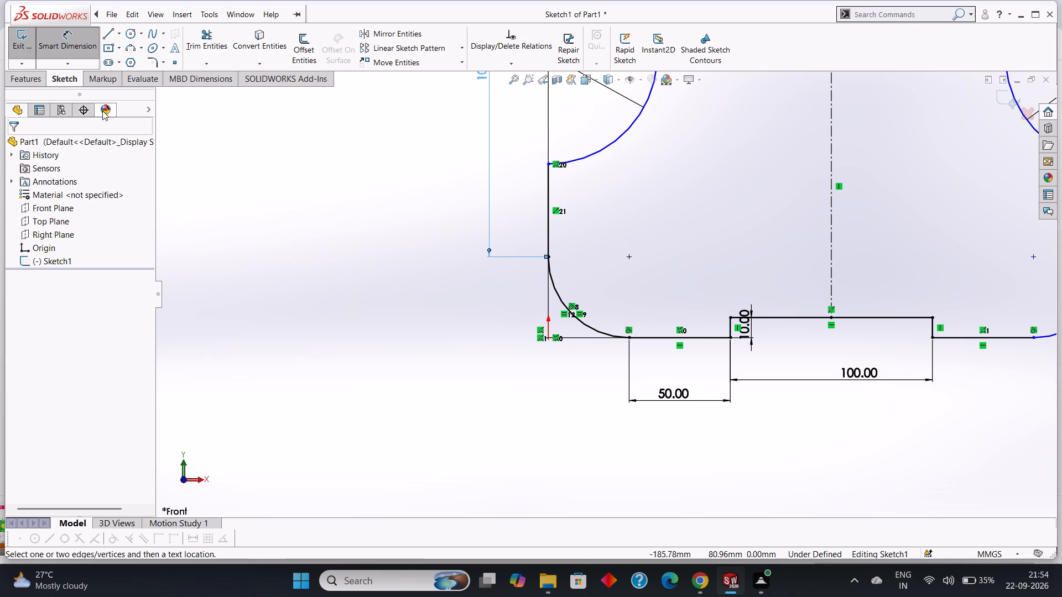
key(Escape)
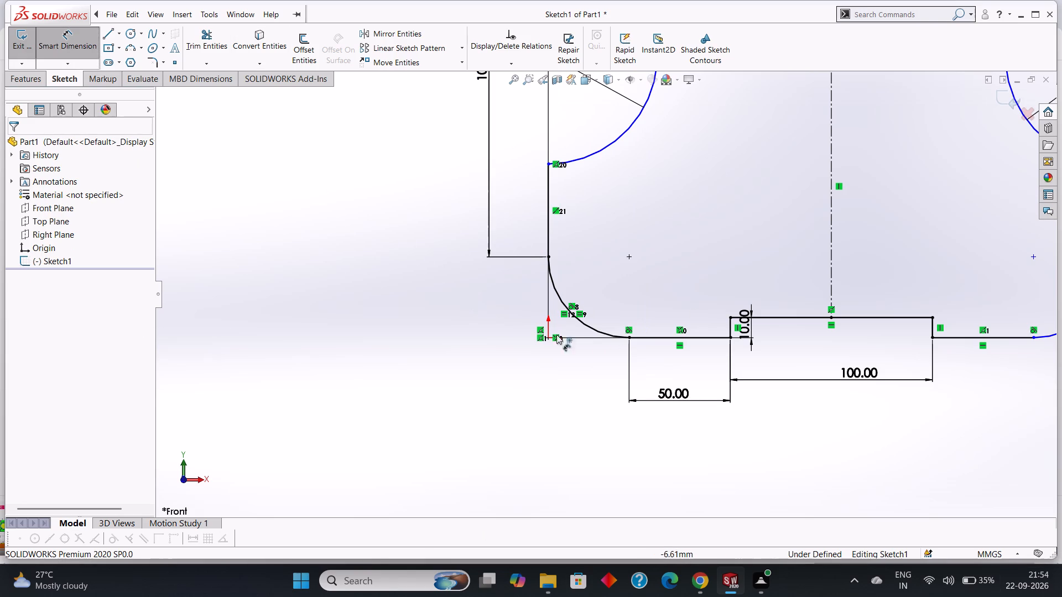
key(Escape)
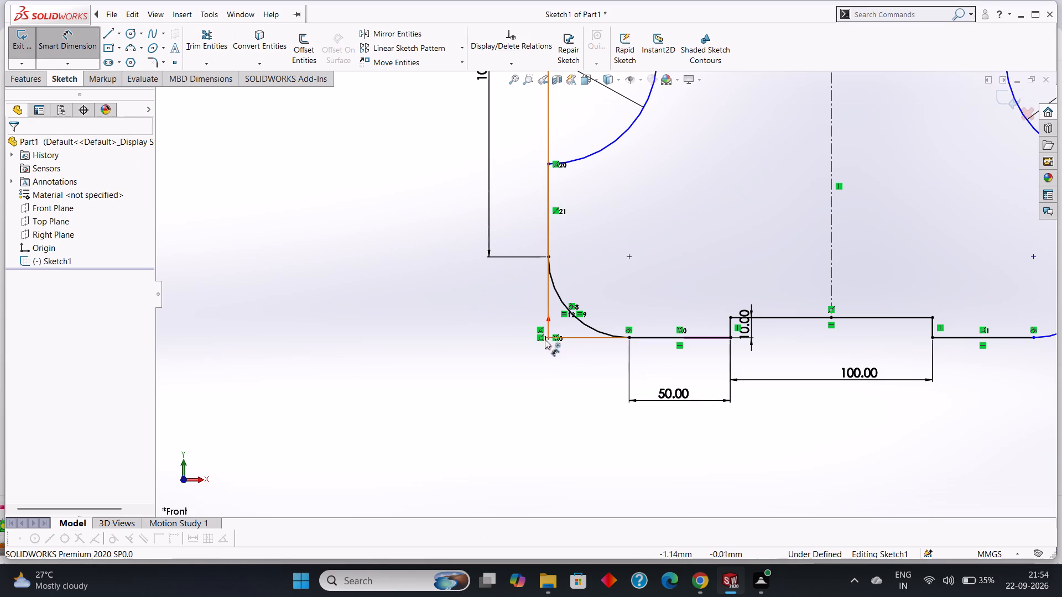
Dimension the horizontal distance from the plate's lower-left corner at the origin to the lower-right fillet's bottom endpoint at 240 mm.
click(72, 41)
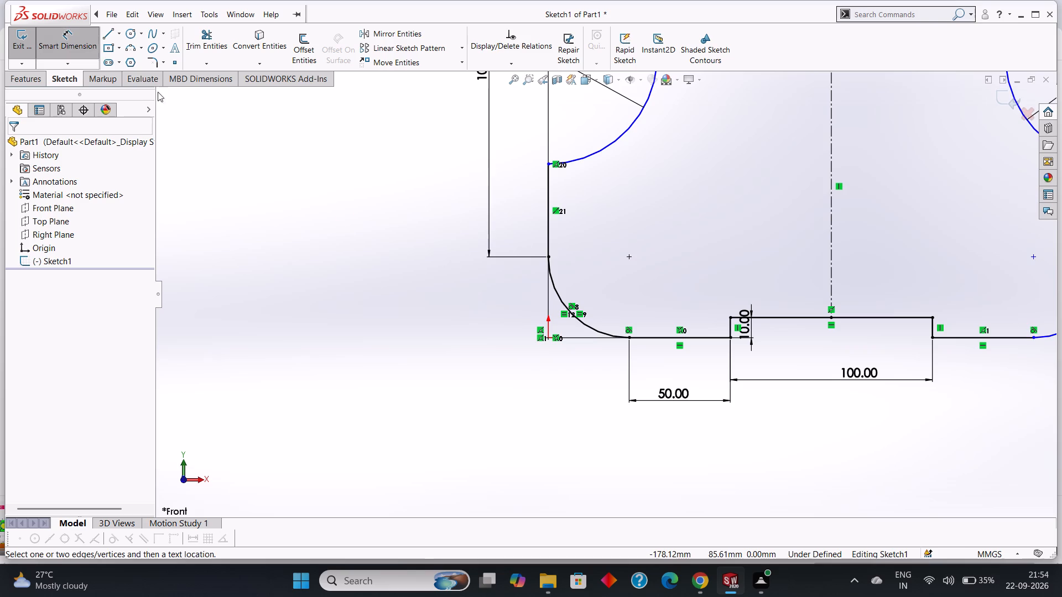
scroll(543, 389, up, 4)
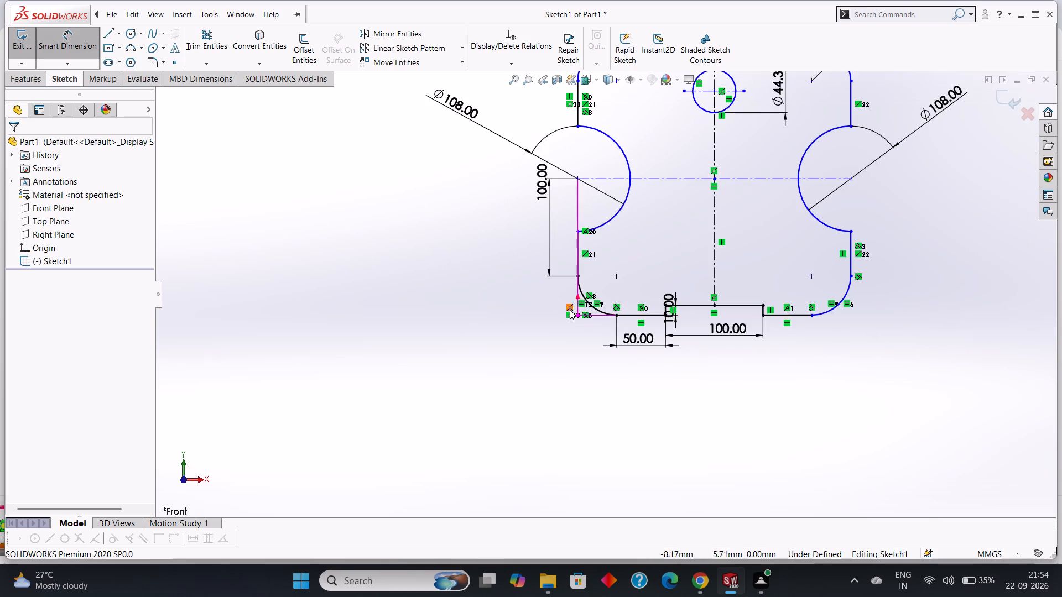
click(577, 315)
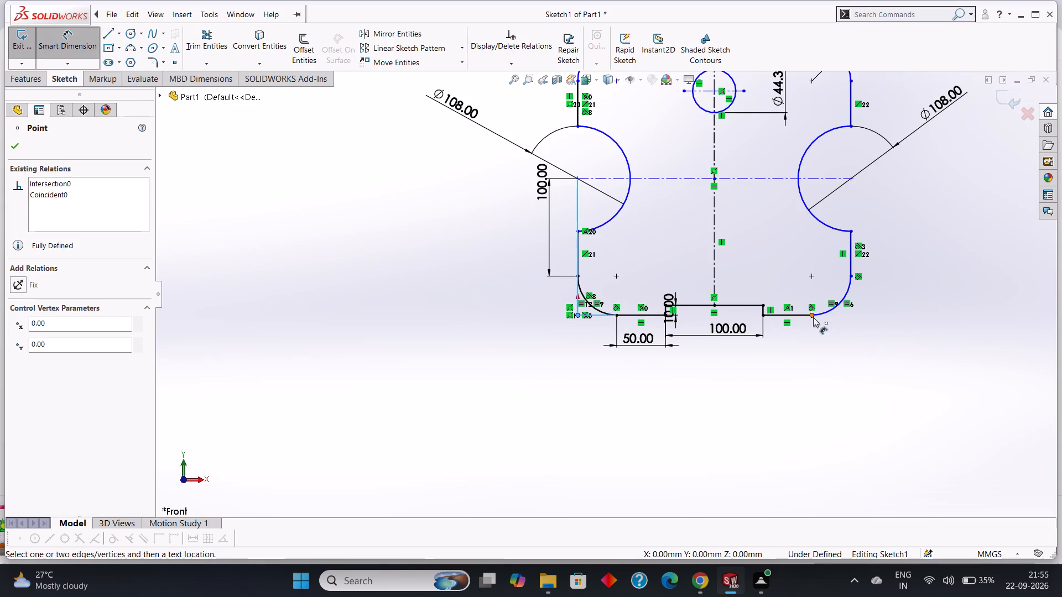
click(813, 317)
click(809, 372)
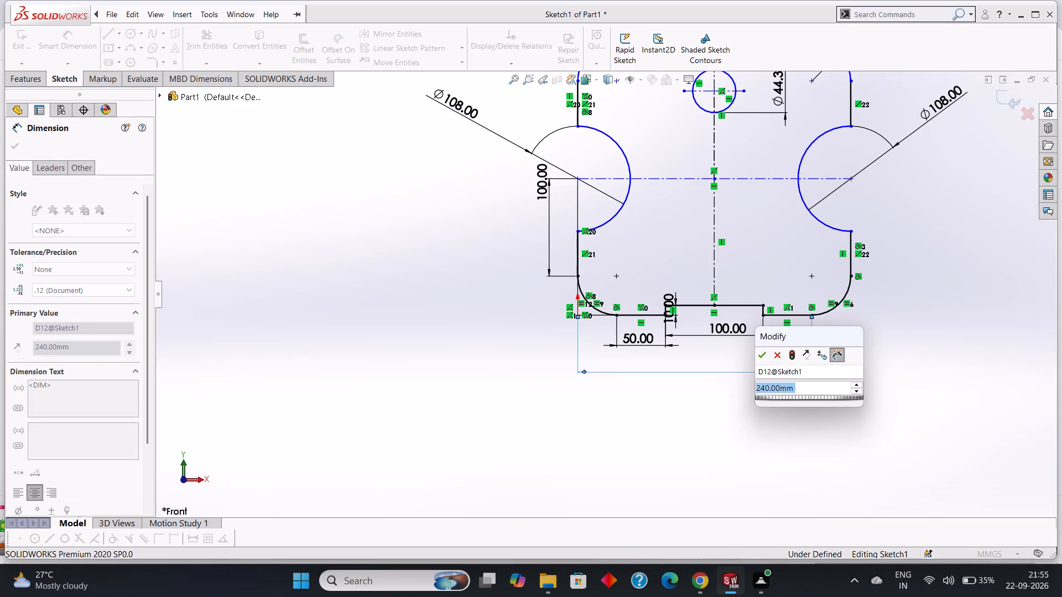
click(762, 358)
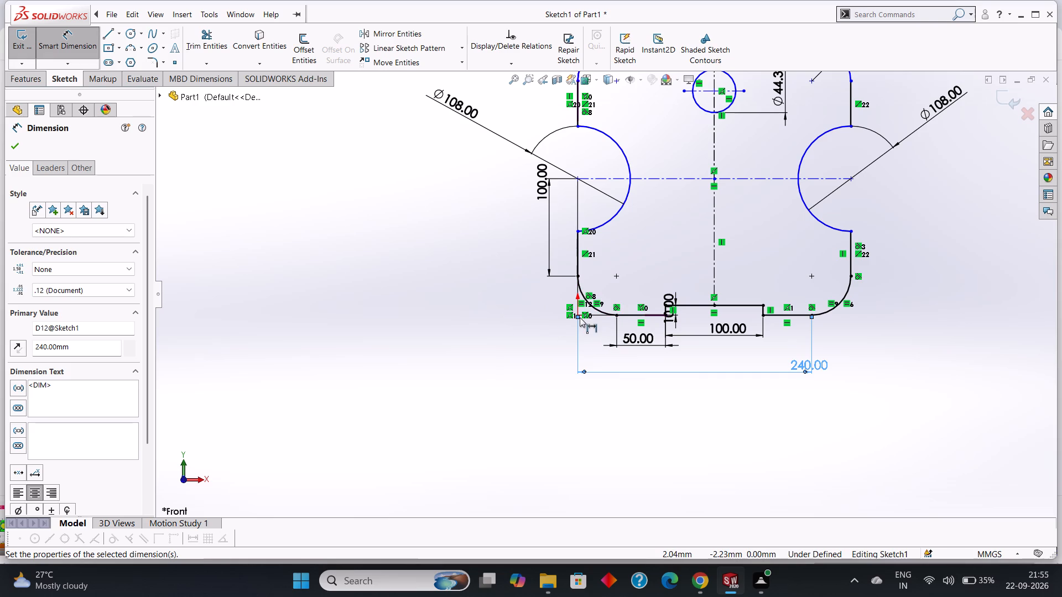
scroll(579, 314, down, 4)
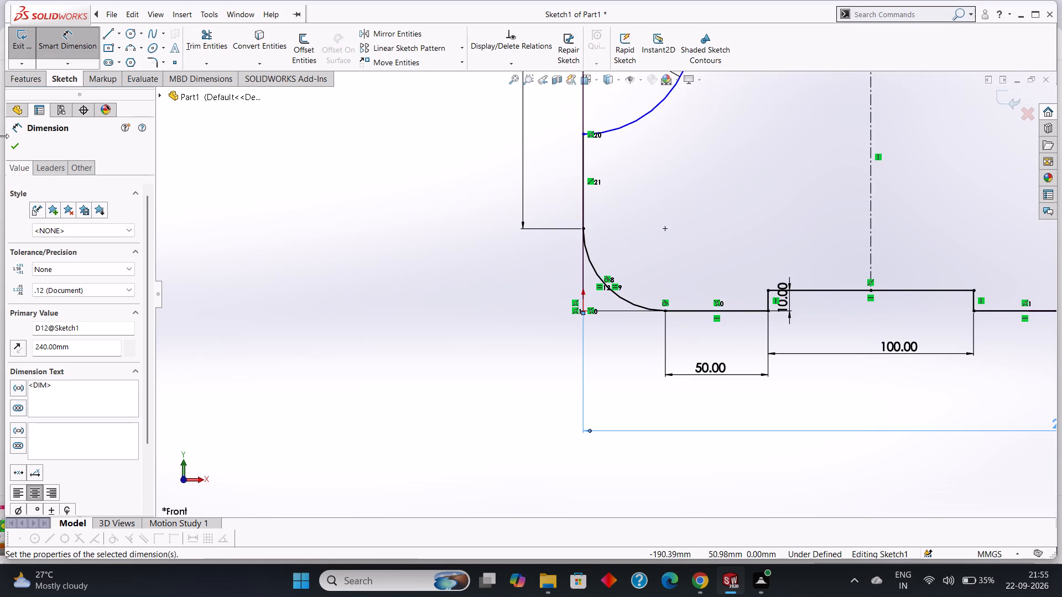
click(17, 138)
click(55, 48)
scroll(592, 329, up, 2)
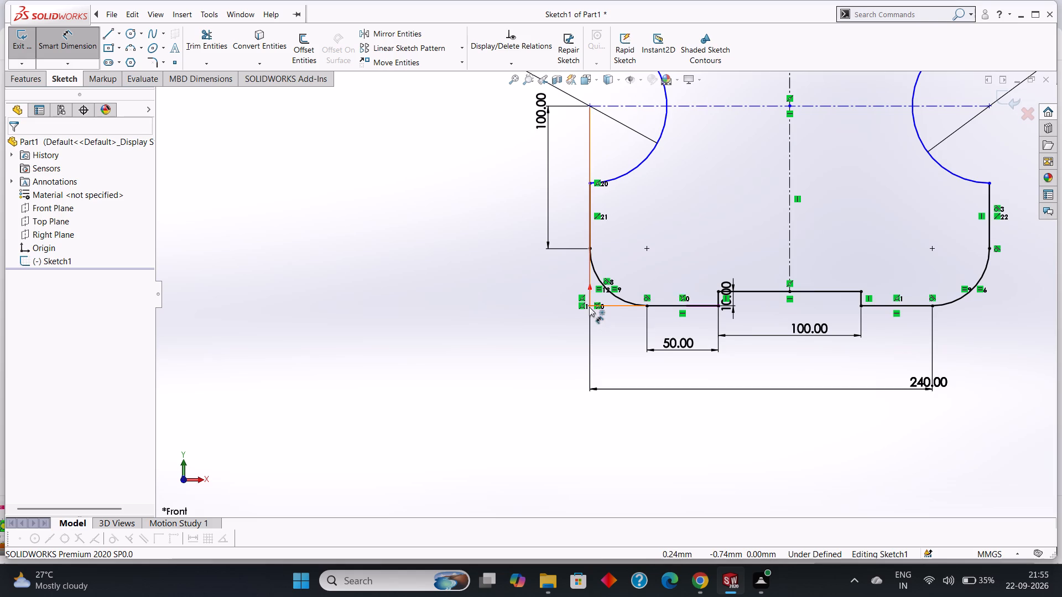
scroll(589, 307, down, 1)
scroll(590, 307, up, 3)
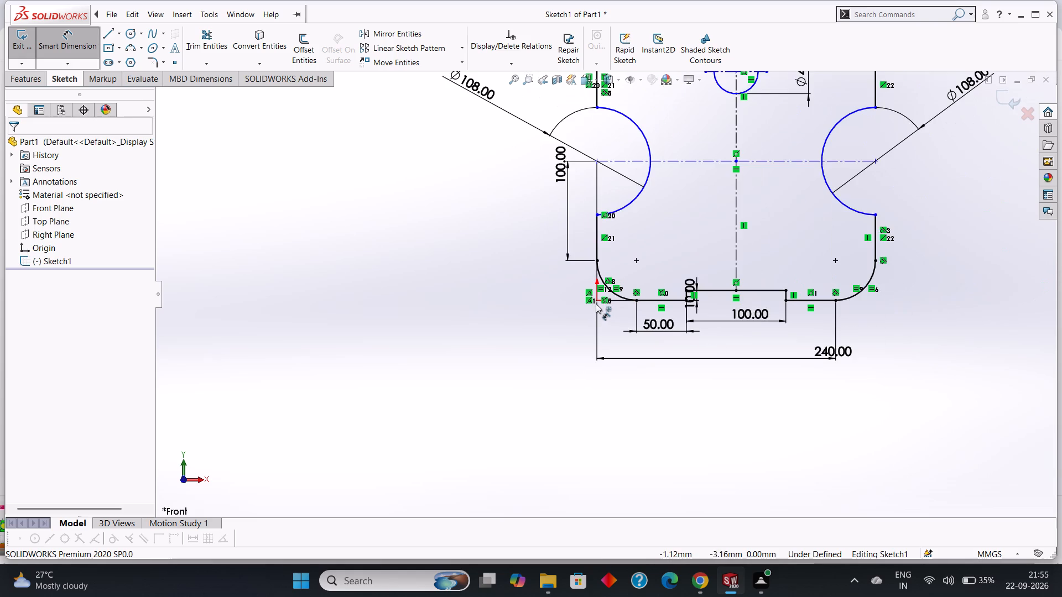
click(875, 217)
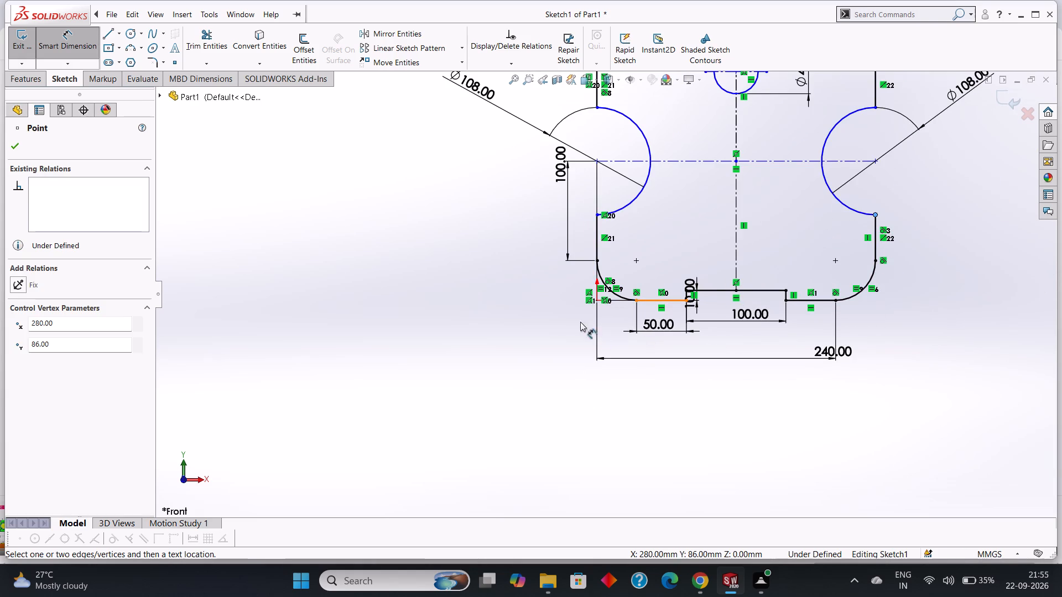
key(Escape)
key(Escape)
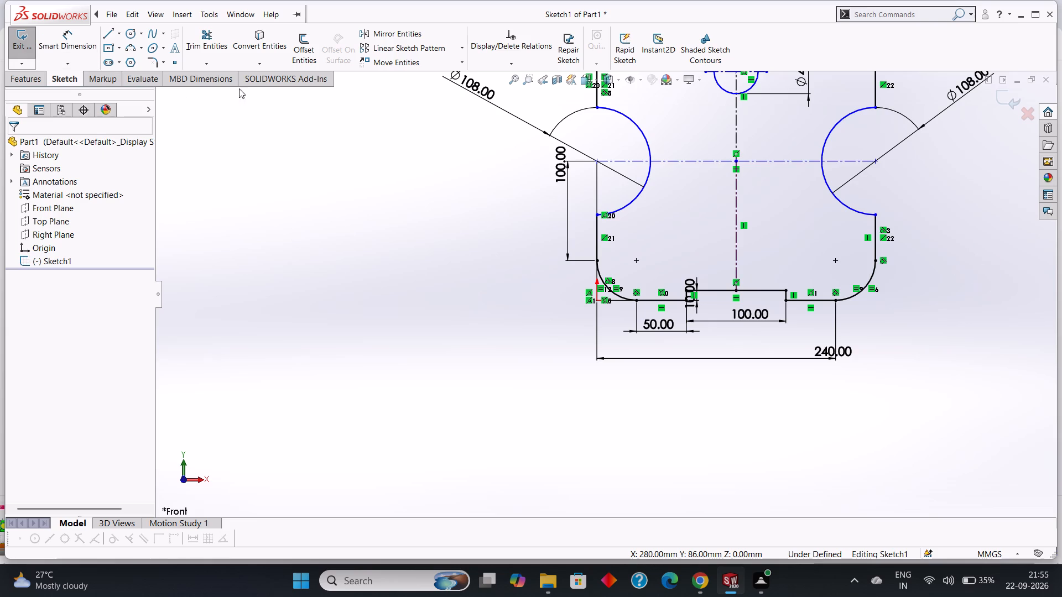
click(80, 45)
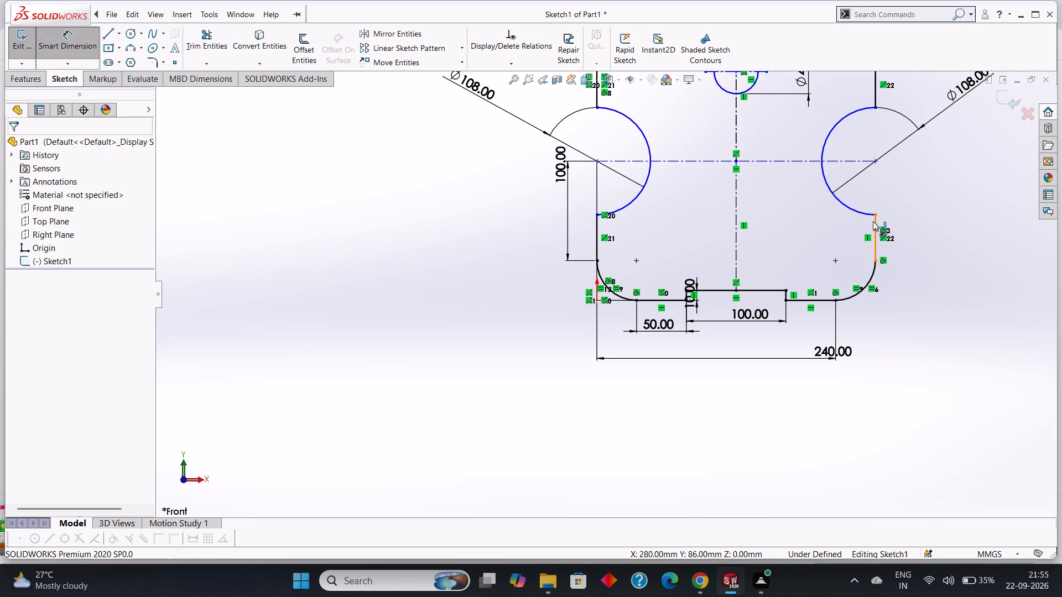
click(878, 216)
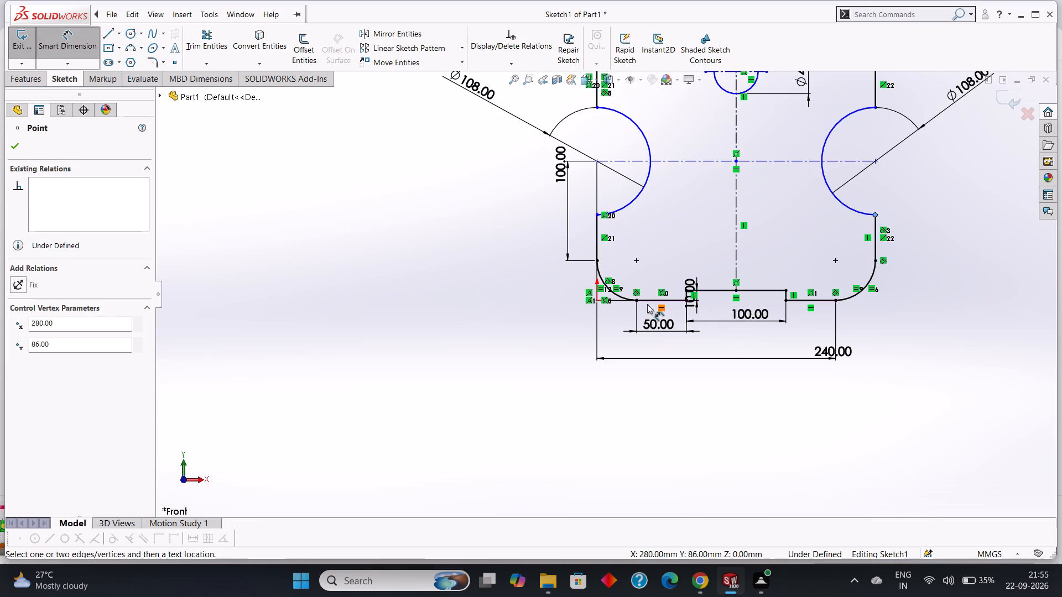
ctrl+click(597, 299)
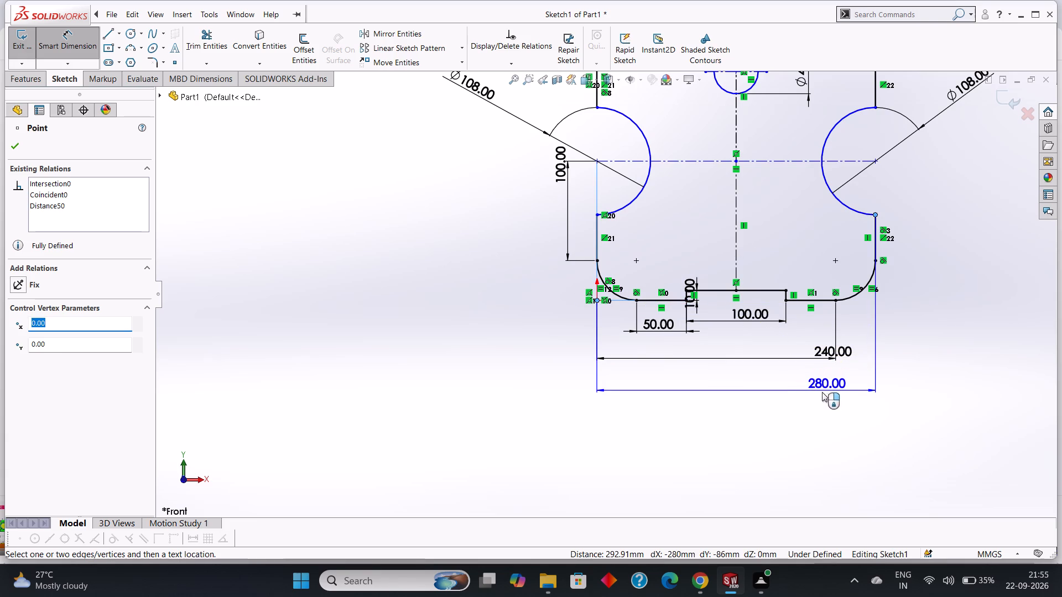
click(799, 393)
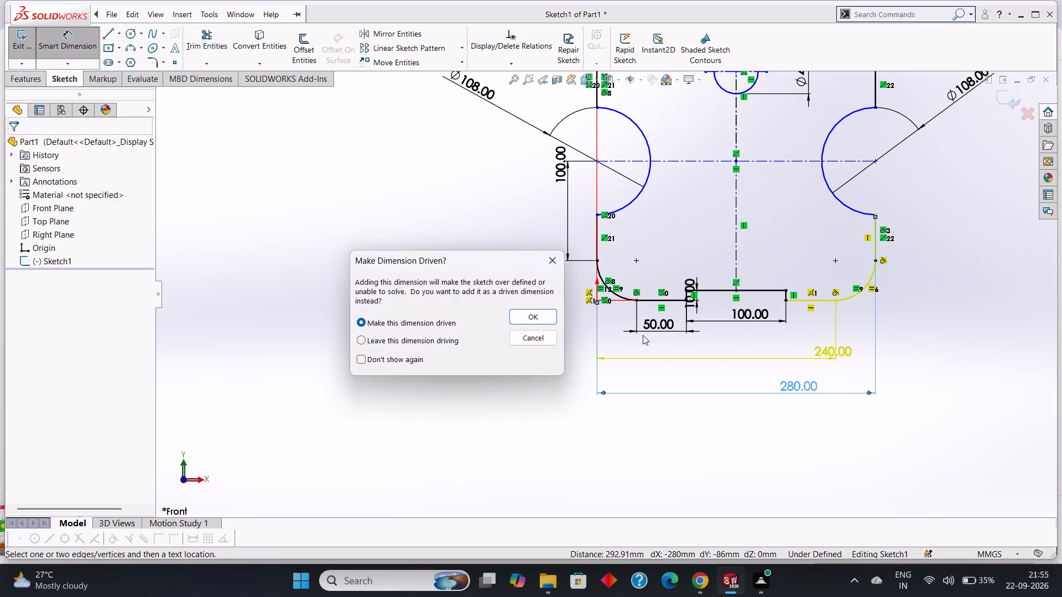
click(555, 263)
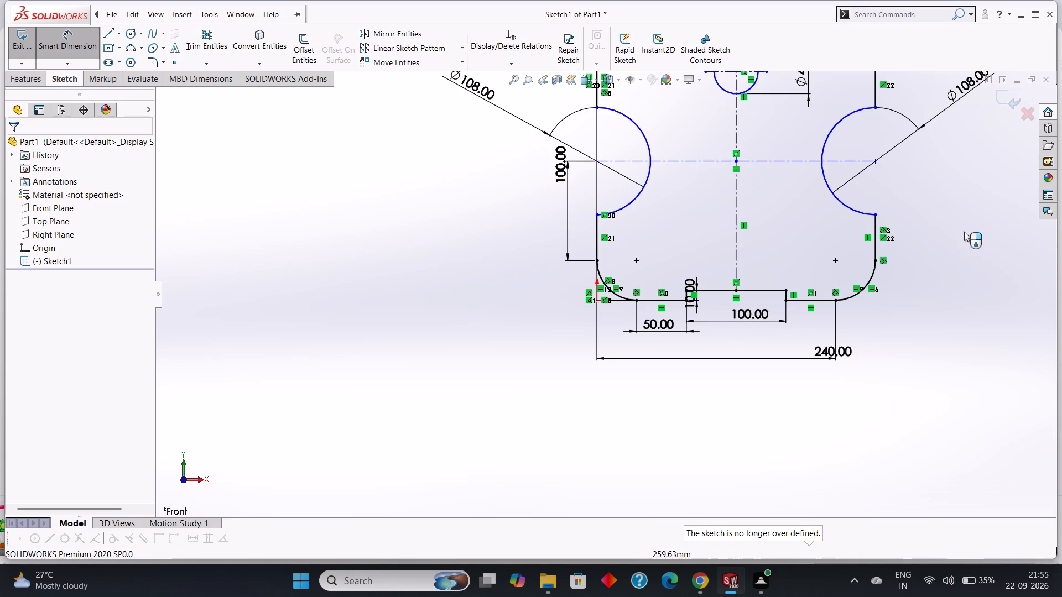
Dimension the vertical distance from the origin to the right cutout's lower endpoint at 86 mm.
click(876, 214)
click(597, 299)
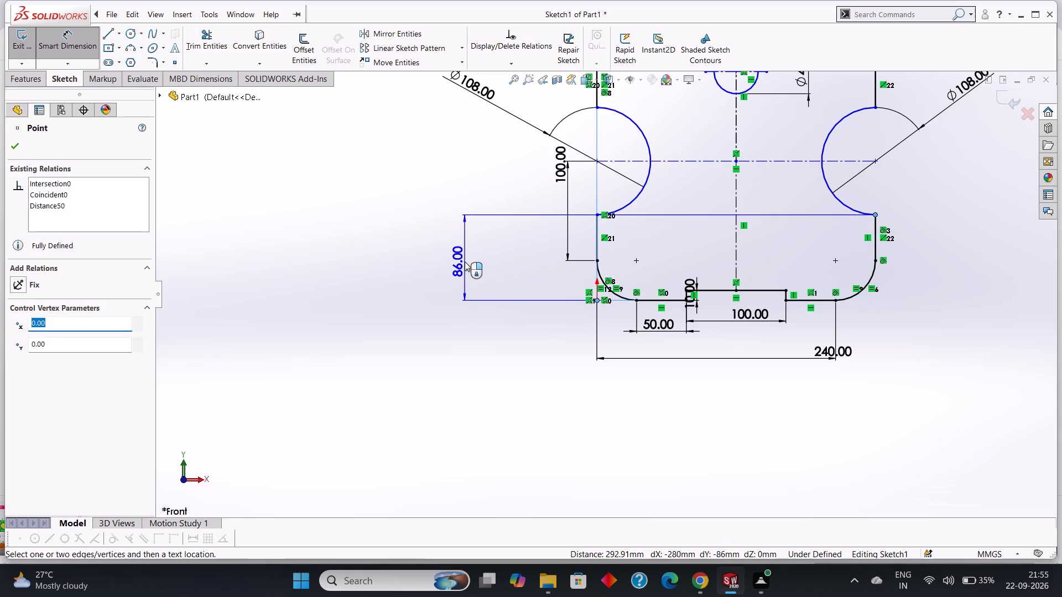
click(465, 261)
click(419, 244)
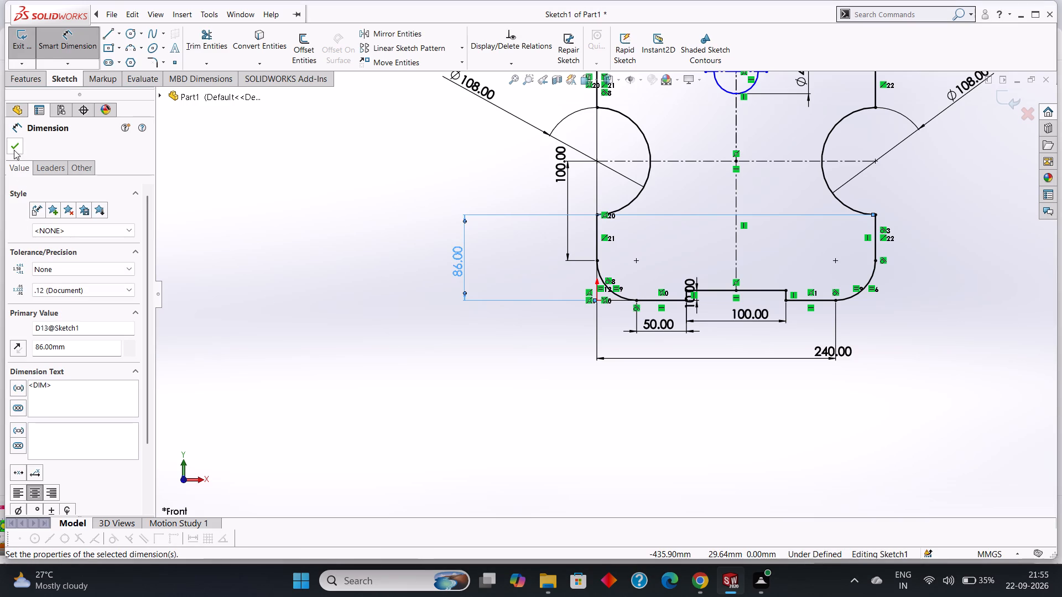
click(13, 149)
Dimension the vertical distance from the origin to the upper-left fillet's lower endpoint at 240 mm.
scroll(678, 355, up, 4)
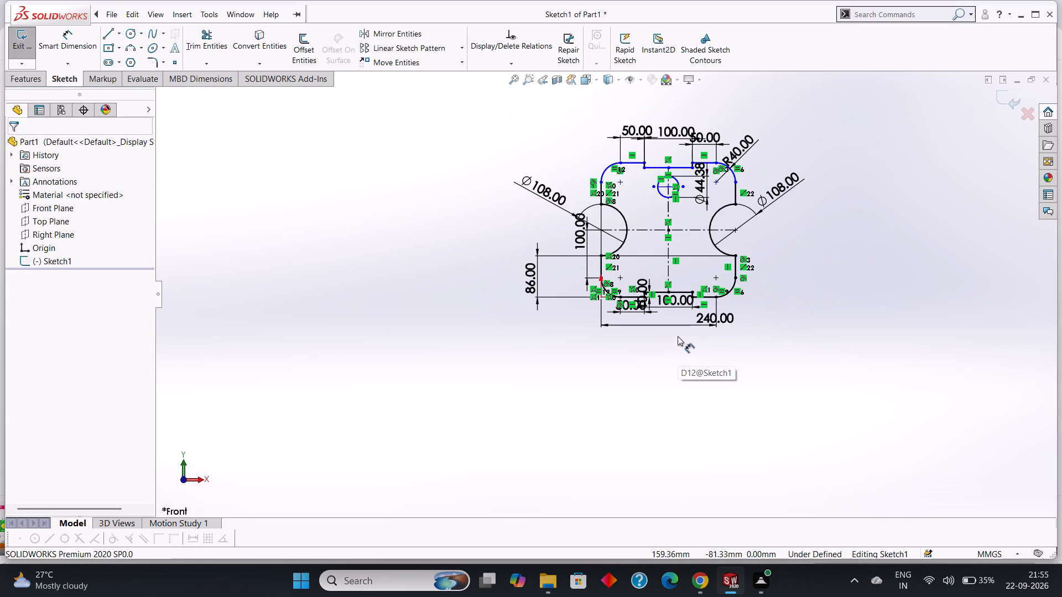
scroll(654, 188, down, 5)
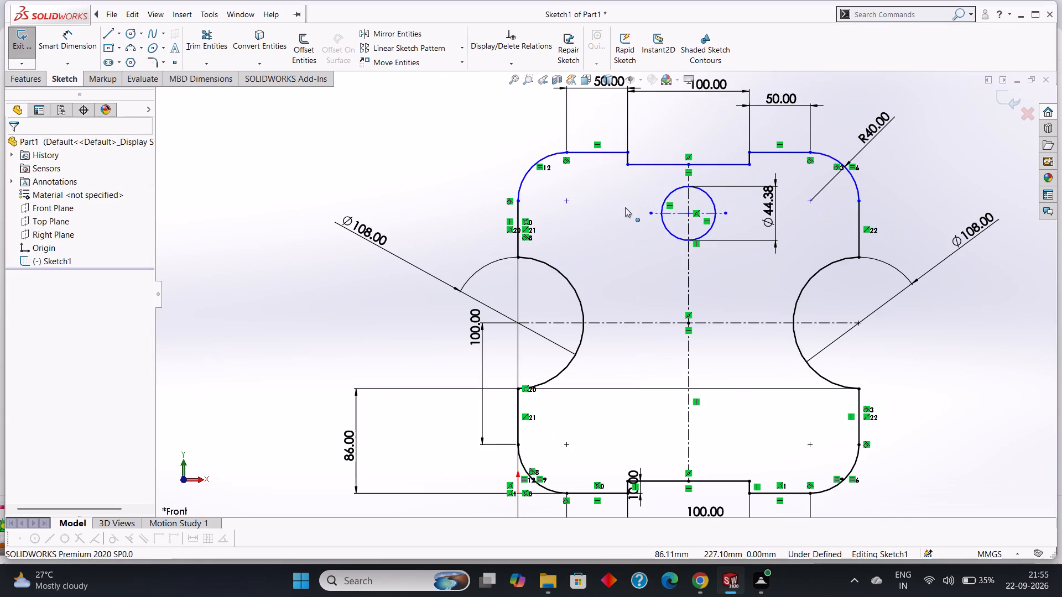
scroll(624, 207, down, 1)
scroll(627, 209, up, 3)
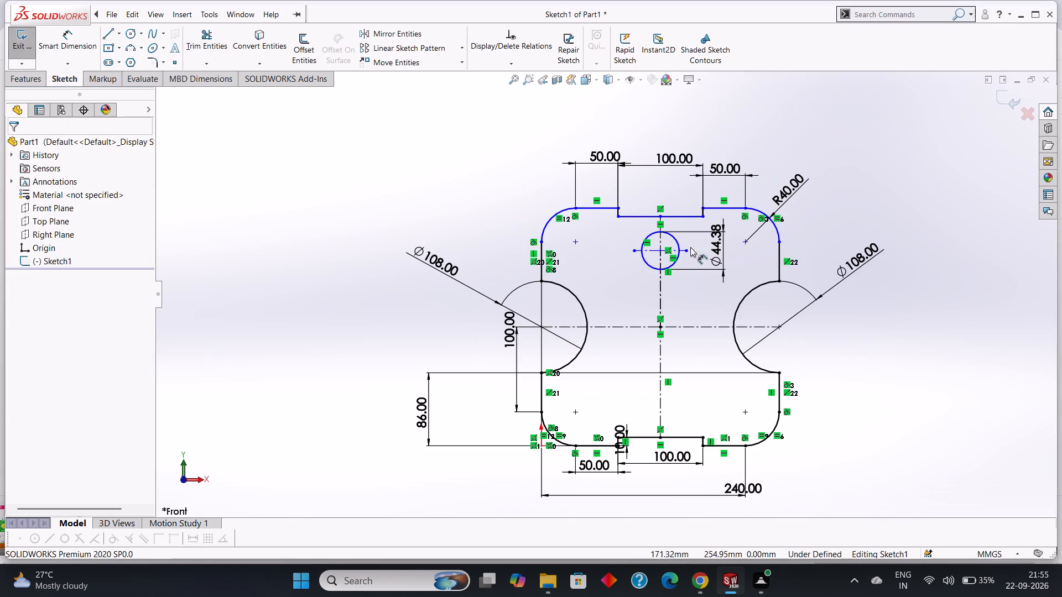
scroll(690, 262, down, 2)
scroll(607, 268, up, 2)
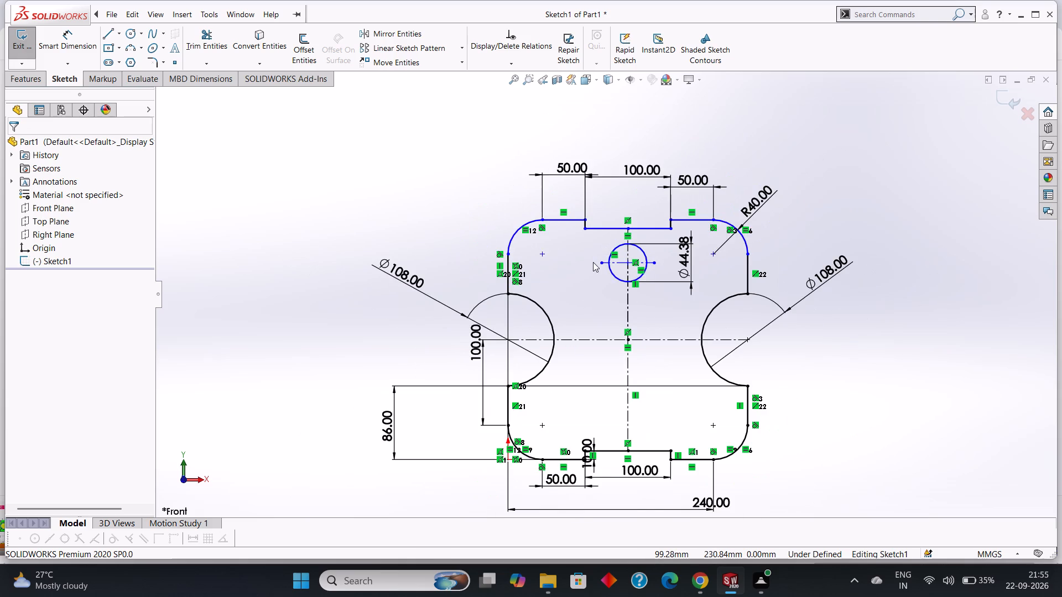
scroll(593, 262, down, 2)
scroll(554, 256, up, 4)
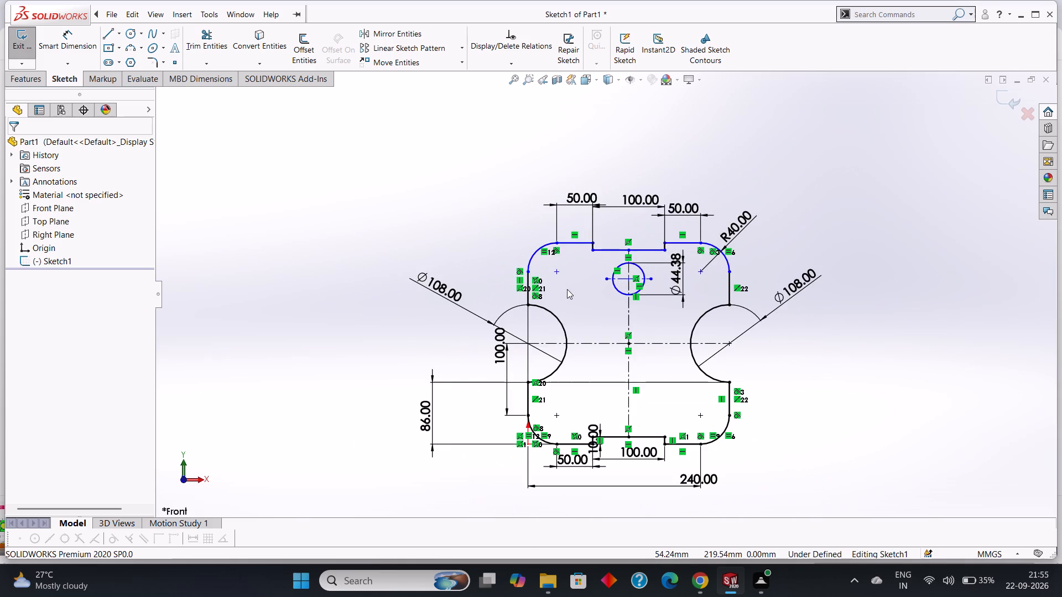
scroll(567, 292, up, 2)
click(70, 48)
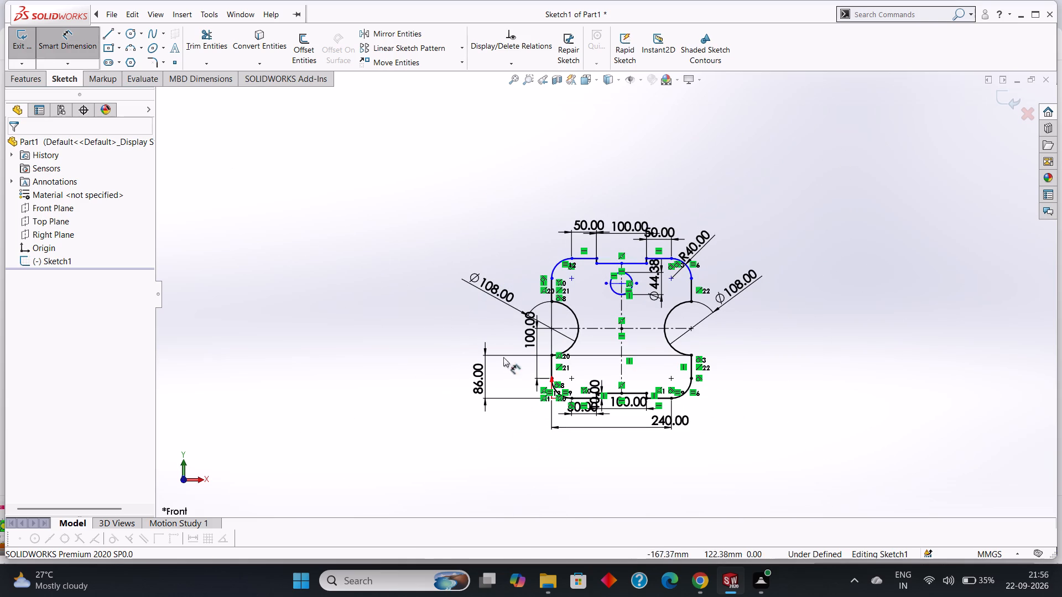
scroll(528, 371, down, 2)
scroll(573, 394, down, 1)
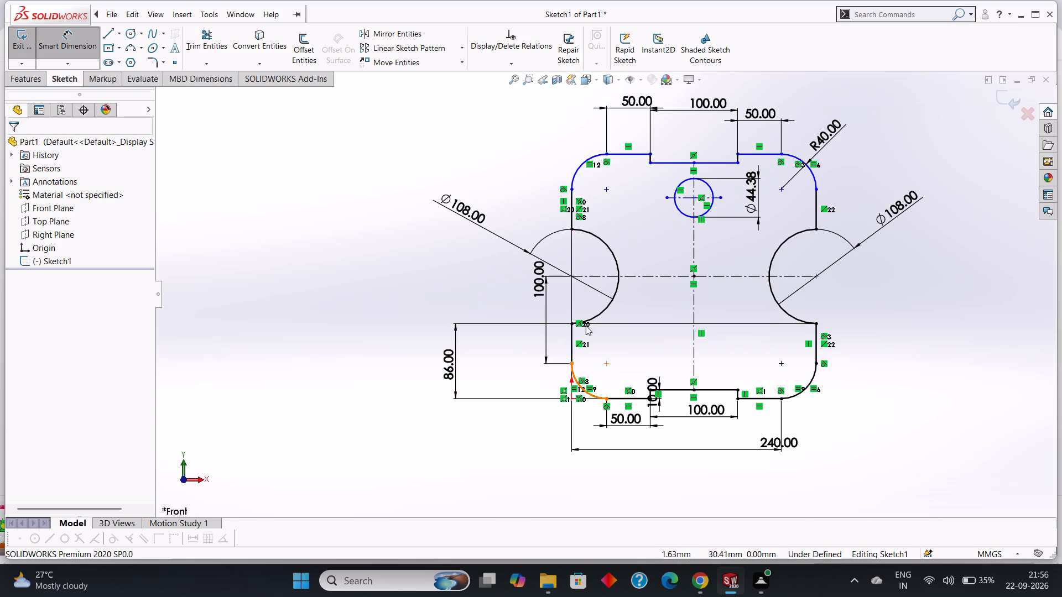
click(571, 190)
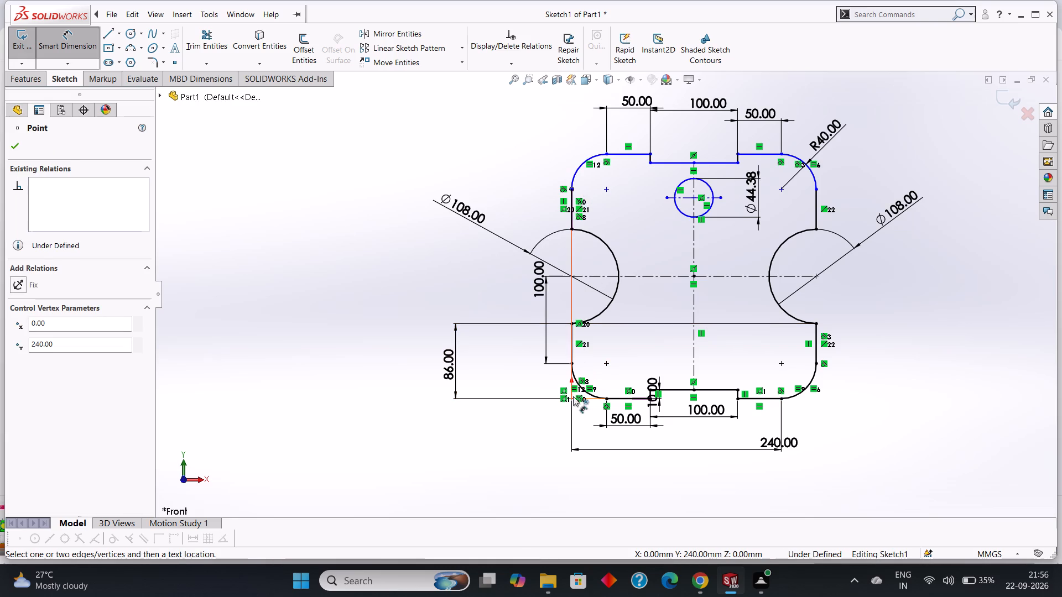
click(572, 399)
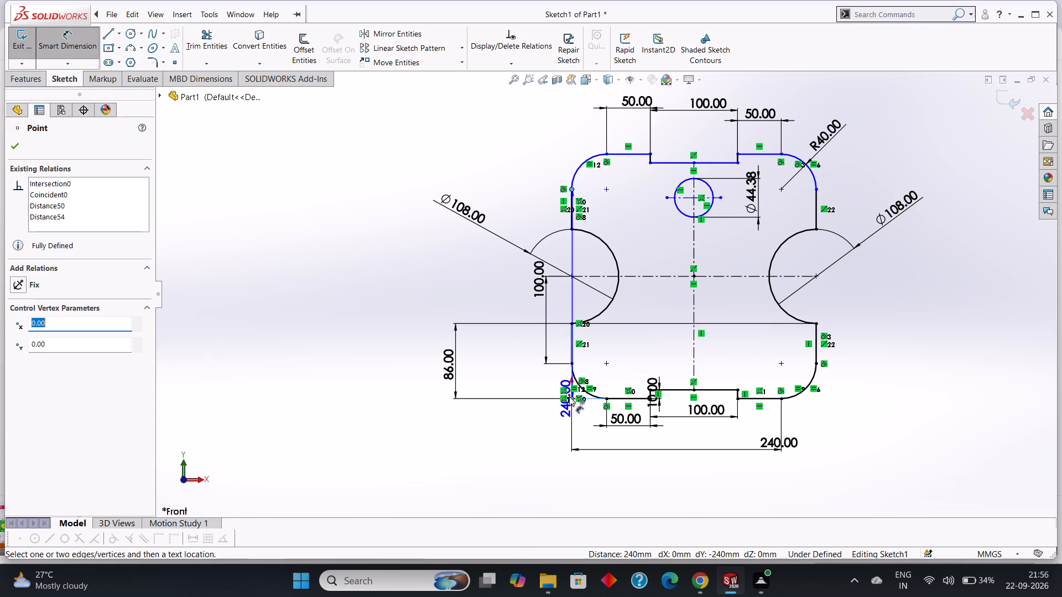
click(450, 261)
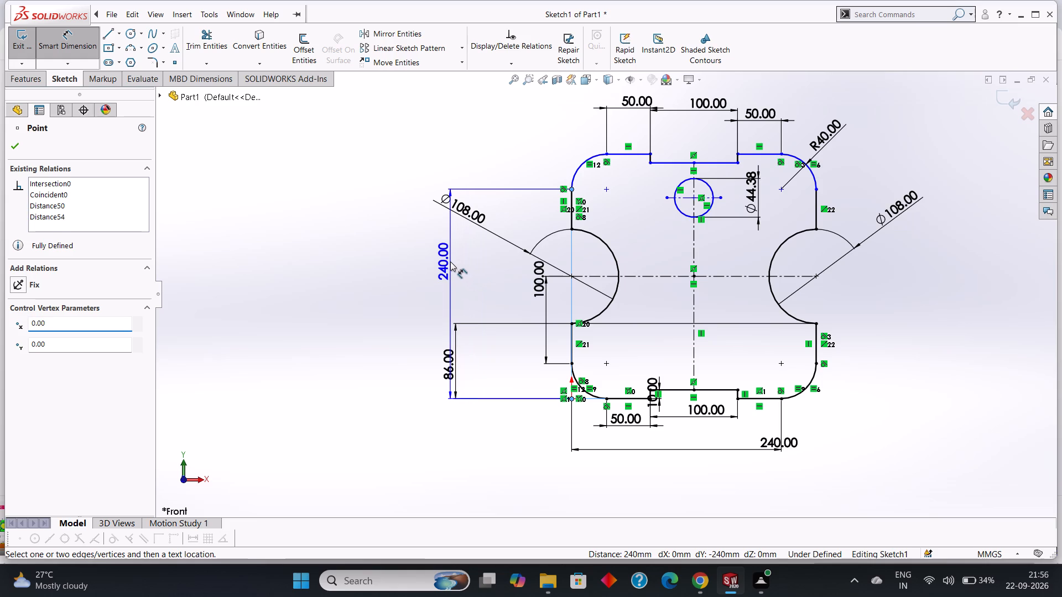
click(404, 244)
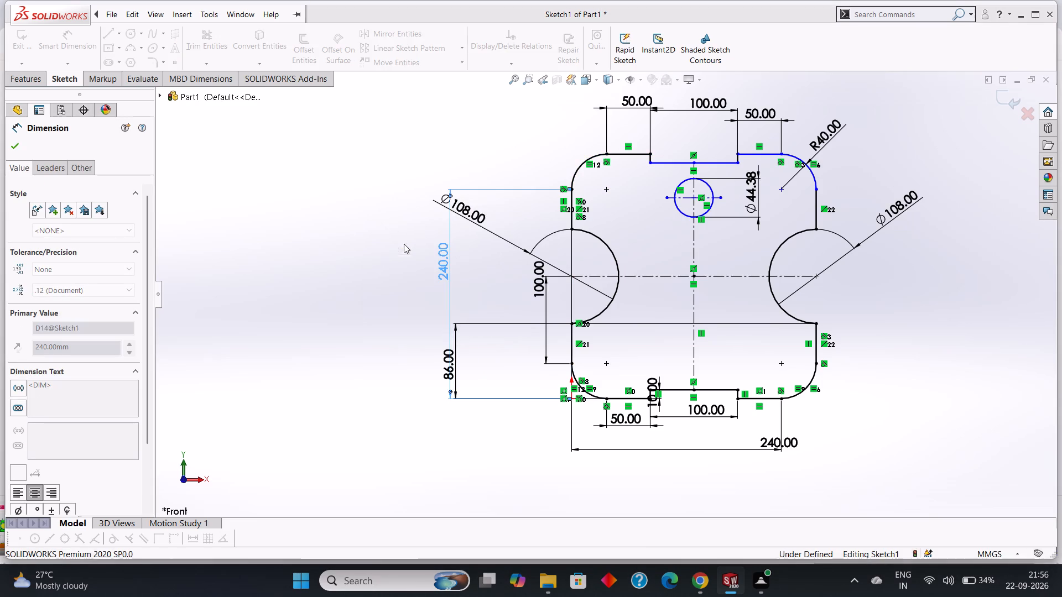
click(20, 145)
Dimension the vertical distance from the origin to the top notch's lower-left corner at 270 mm.
click(86, 41)
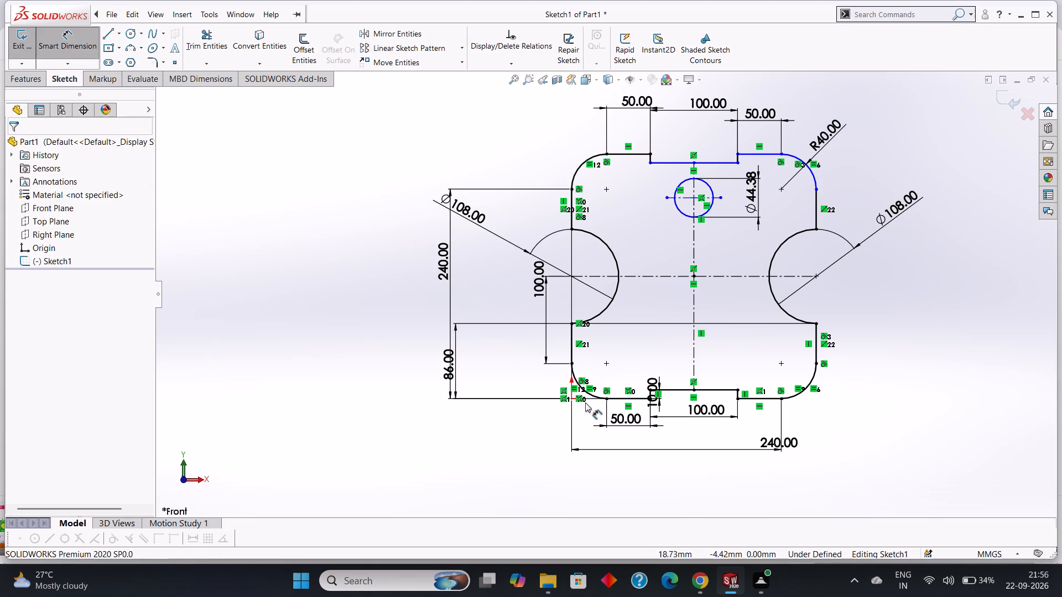
click(572, 397)
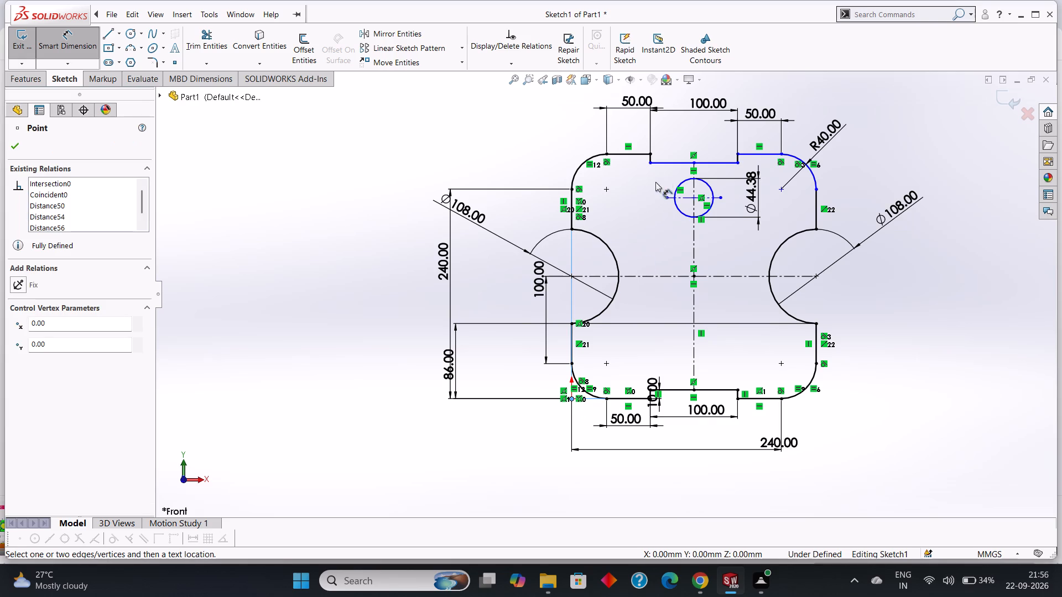
click(652, 163)
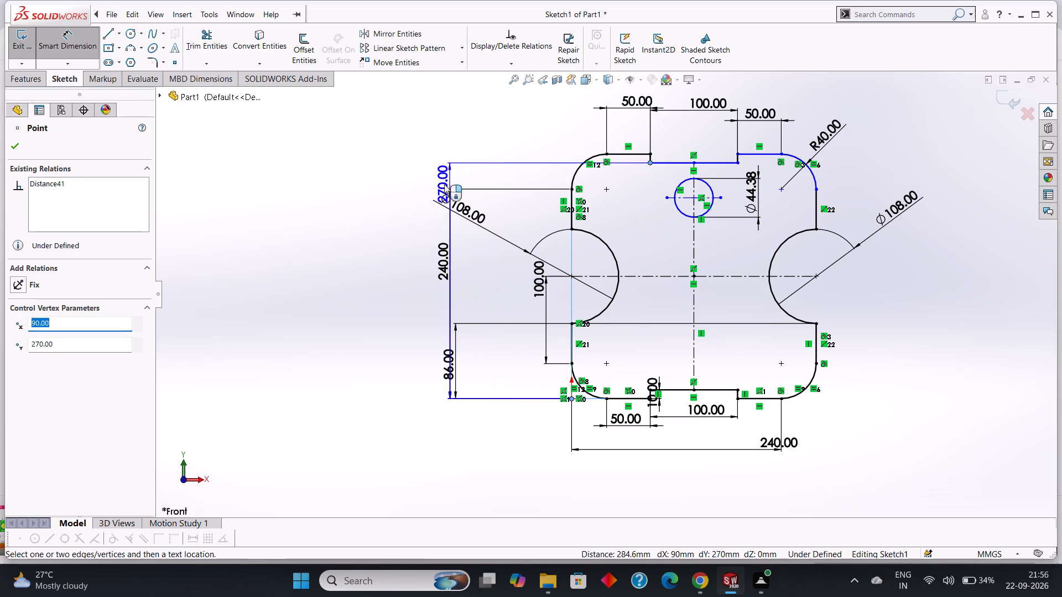
click(402, 189)
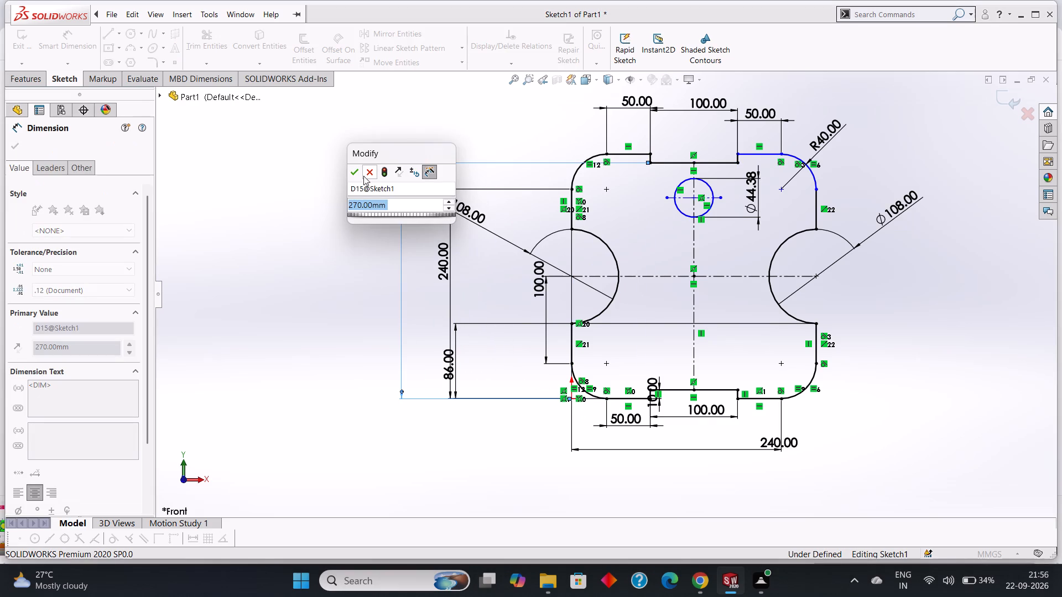
click(356, 172)
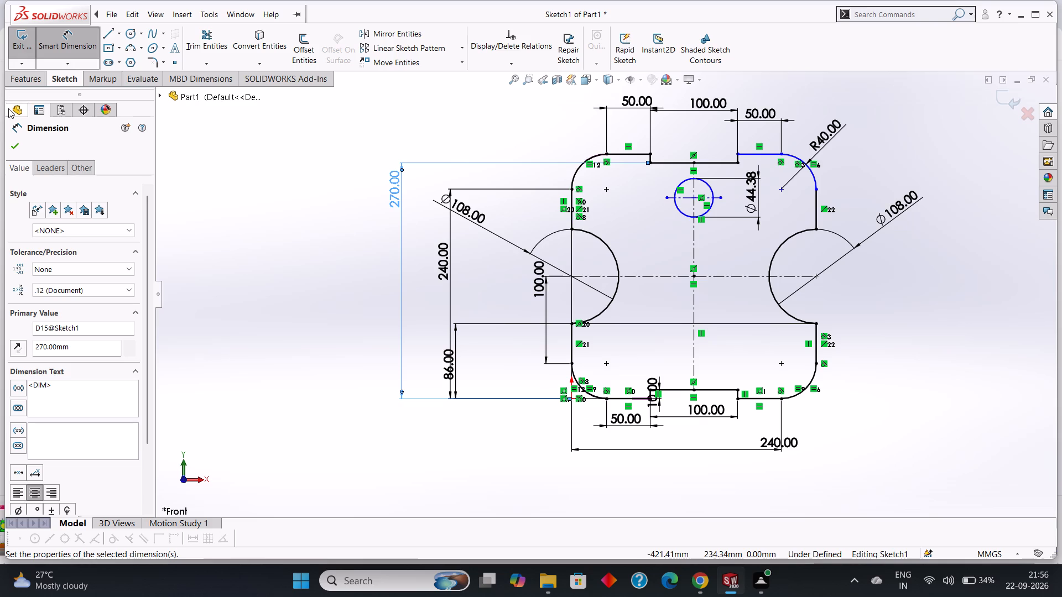
click(13, 143)
Dimension the vertical distance from the origin to the upper-right fillet's lower endpoint at 240 mm.
click(74, 40)
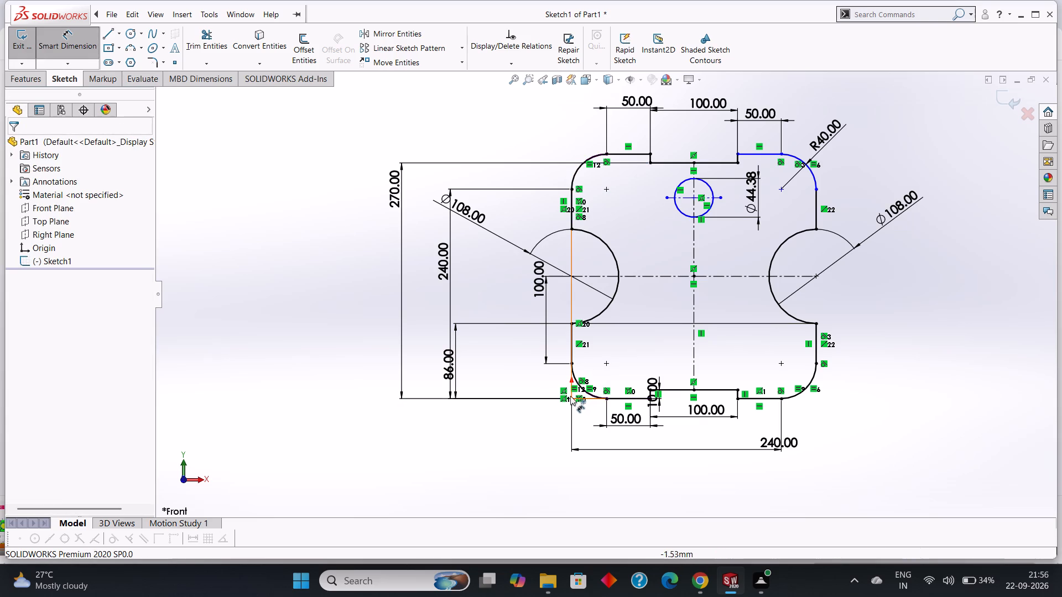
click(569, 396)
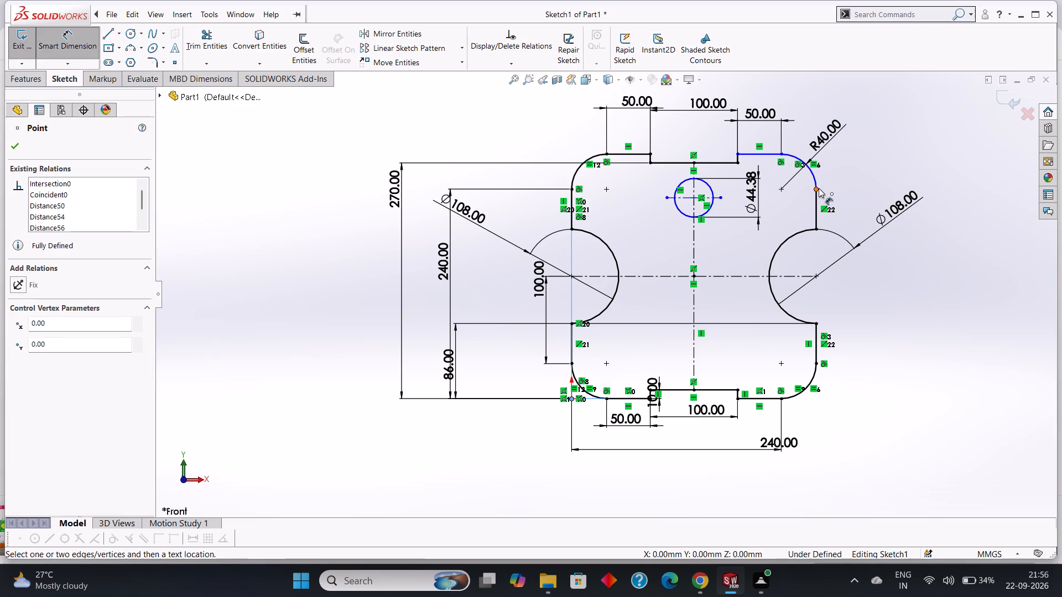
click(819, 188)
click(937, 203)
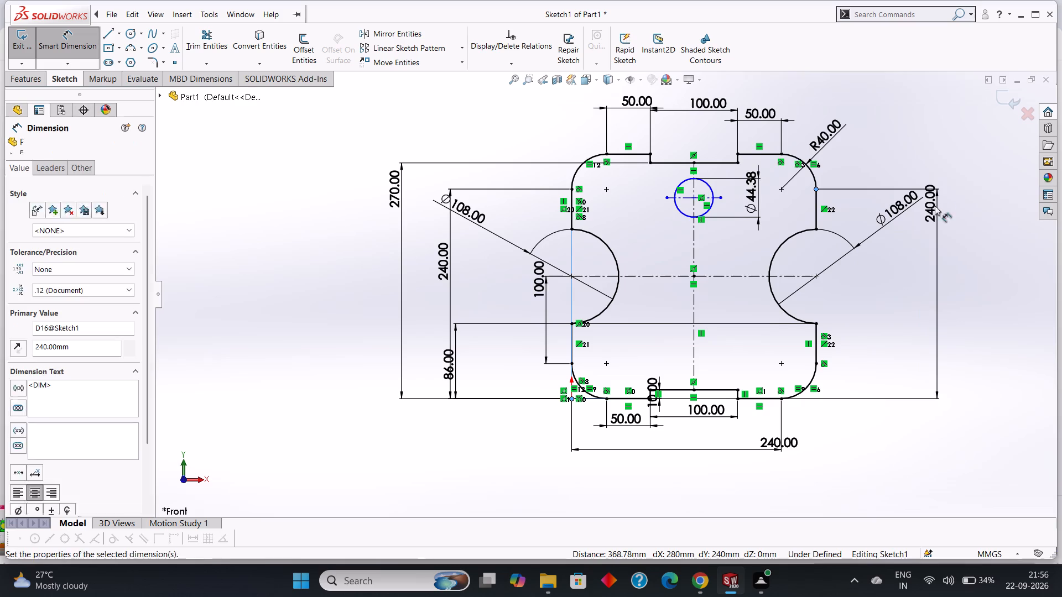
click(891, 183)
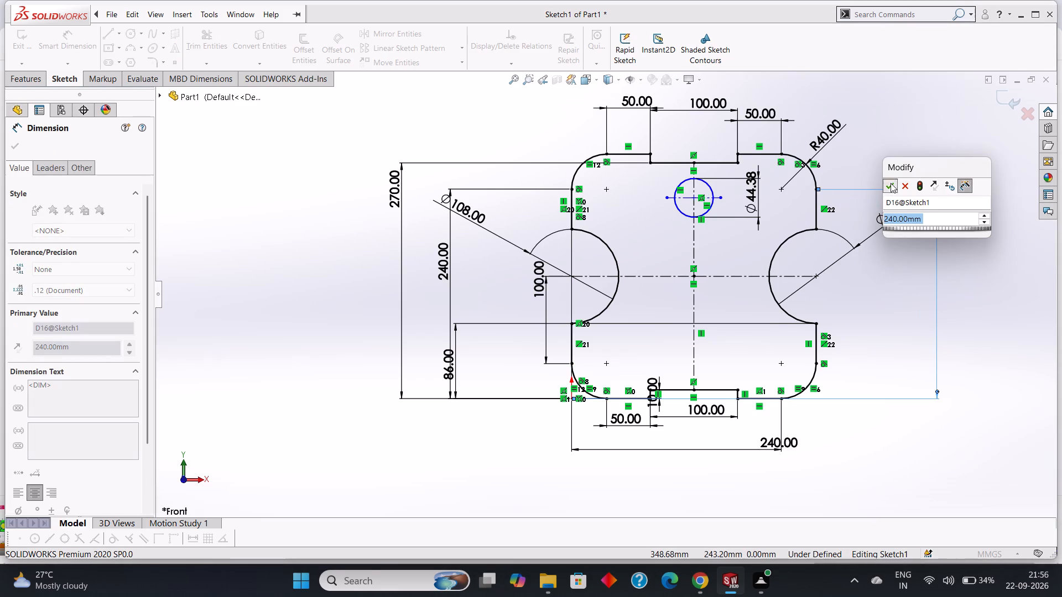
click(20, 148)
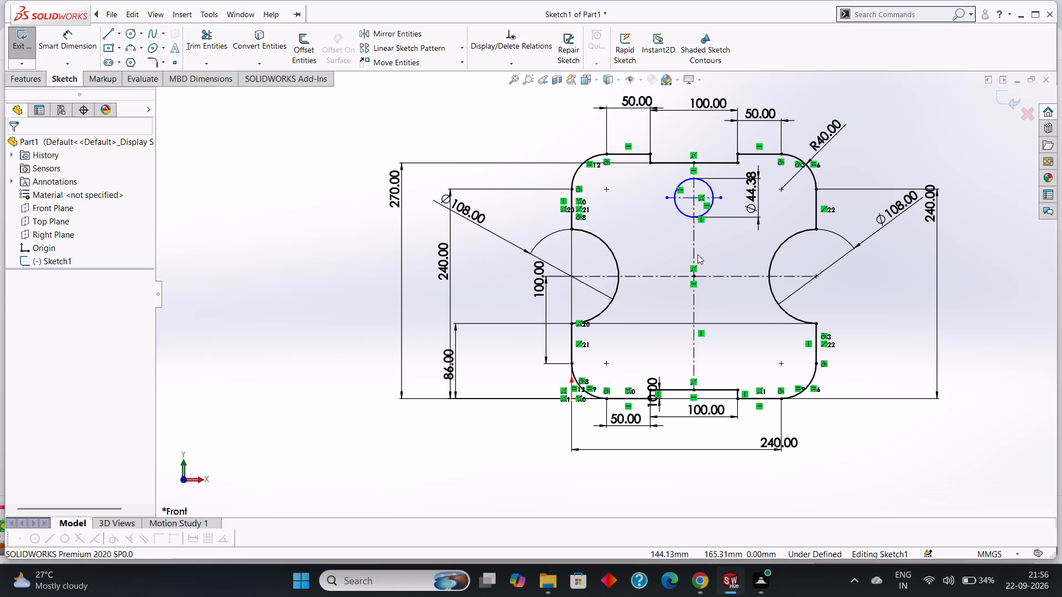
Set the diameter of the small circle below the top notch to 40 mm.
scroll(693, 249, down, 3)
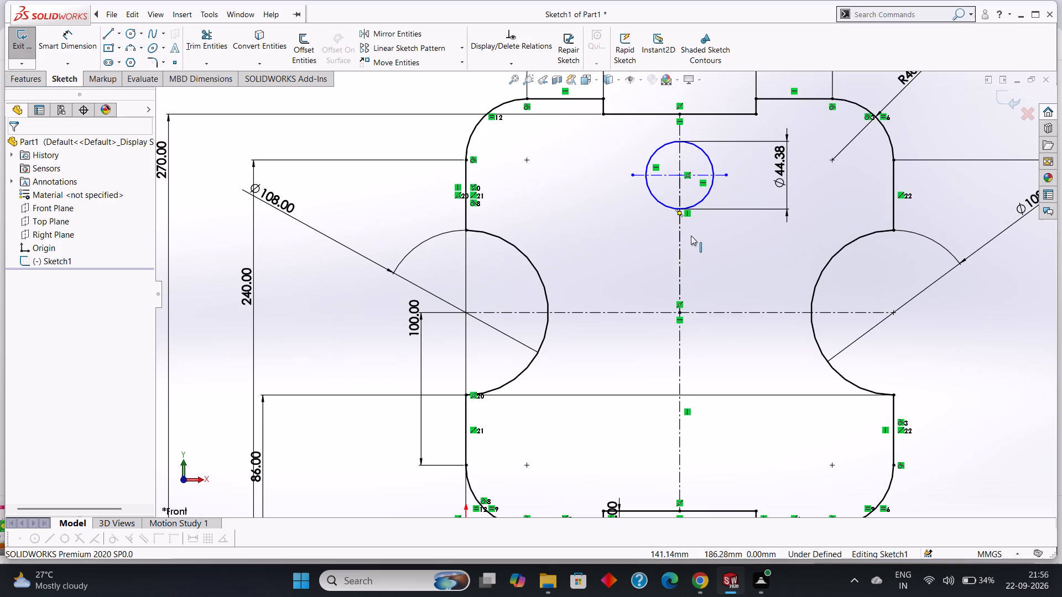
scroll(690, 235, up, 1)
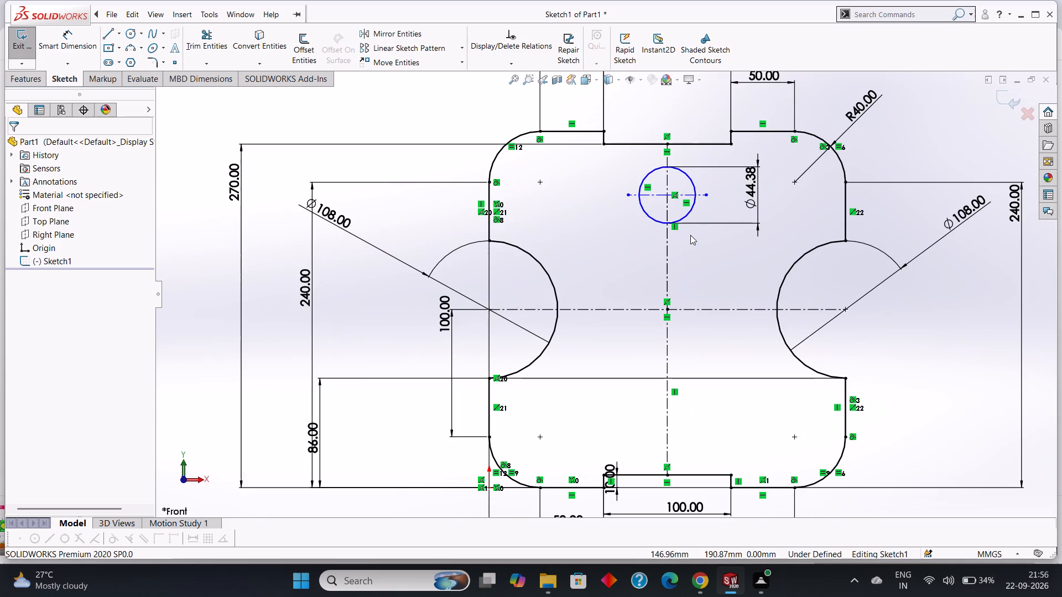
double_click(751, 182)
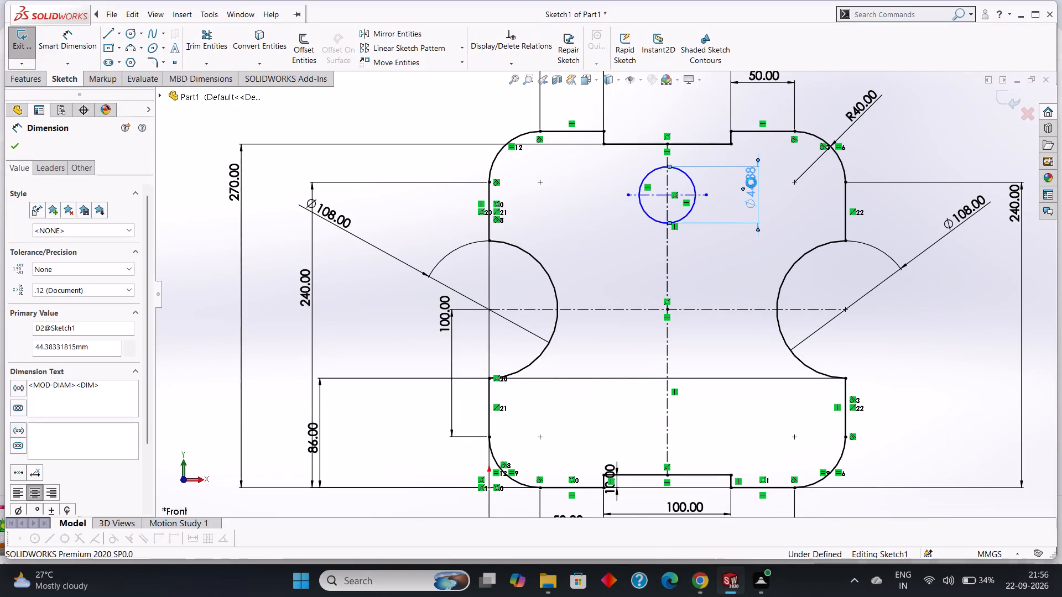
text(40)
key(Return)
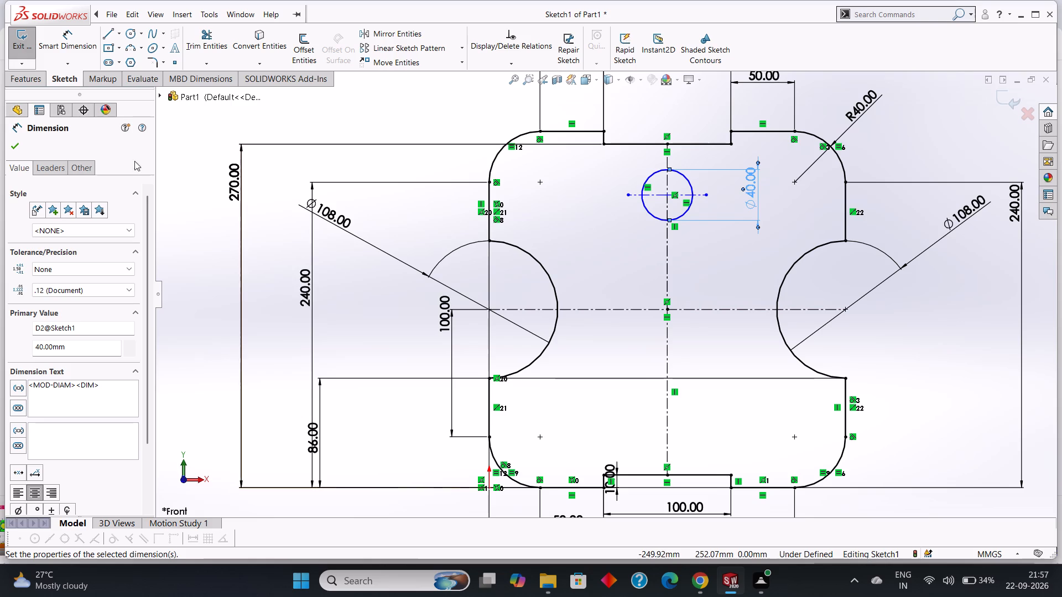
click(15, 148)
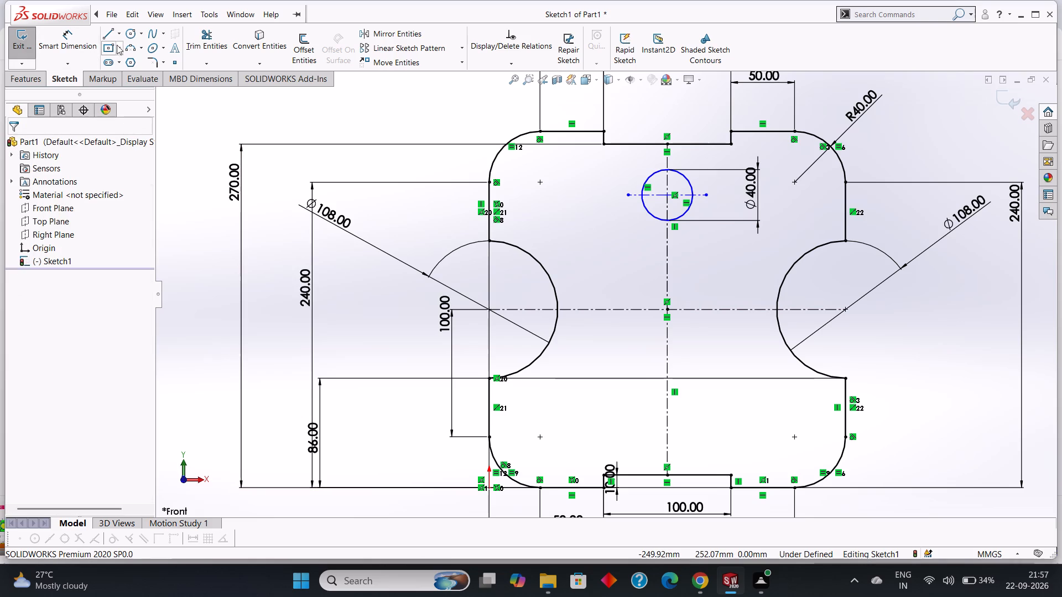
Draw a 40 mm vertical line from the 40 mm circle's left quadrant up to the top notch's bottom edge.
click(105, 32)
click(644, 193)
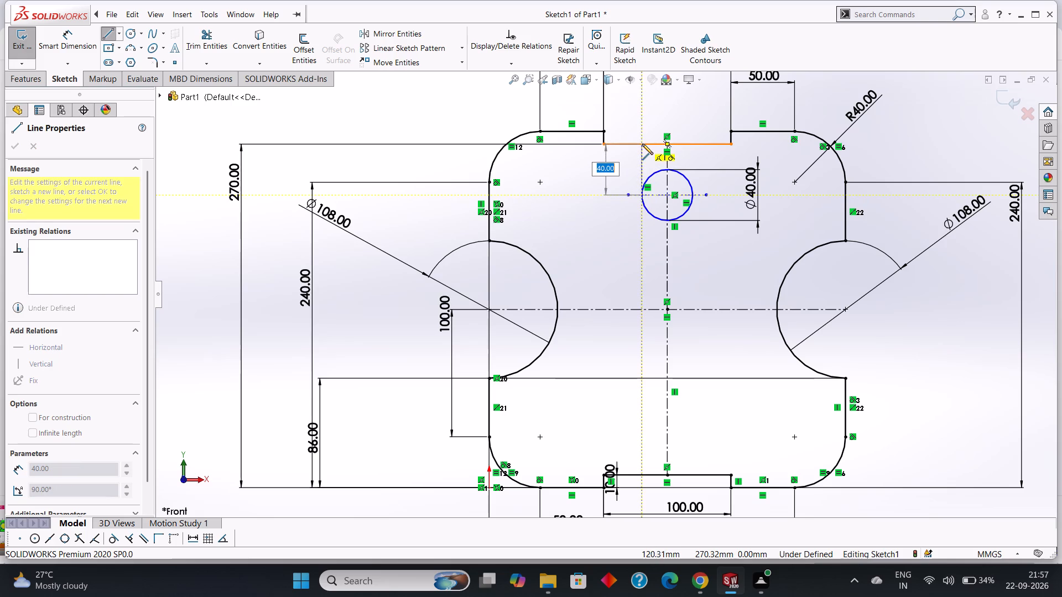
click(642, 144)
right_click(652, 156)
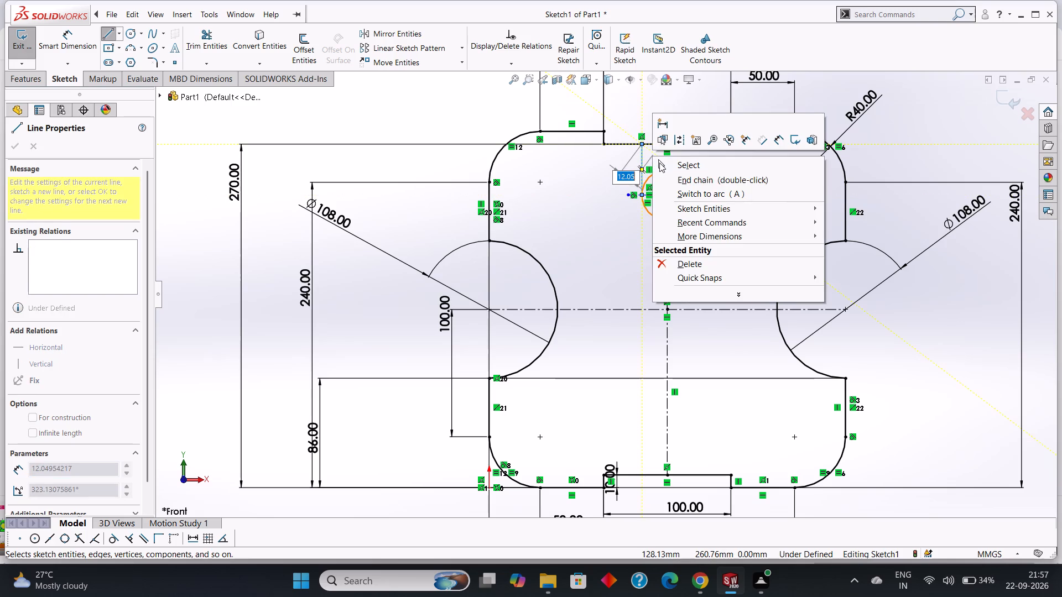
click(665, 164)
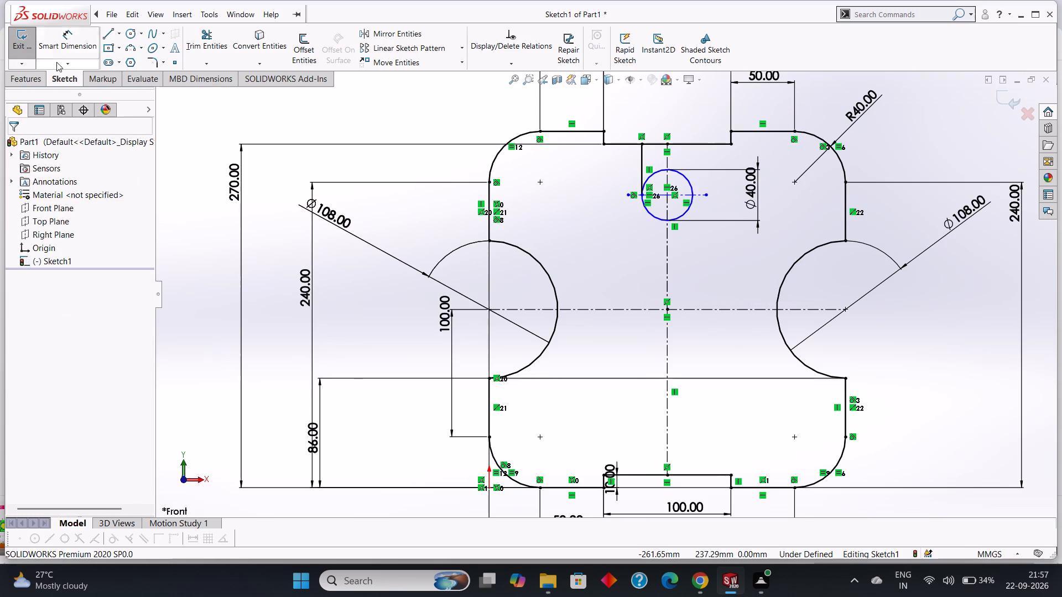
Draw a matching vertical line from the circle's right quadrant up to the top notch's bottom edge.
click(63, 41)
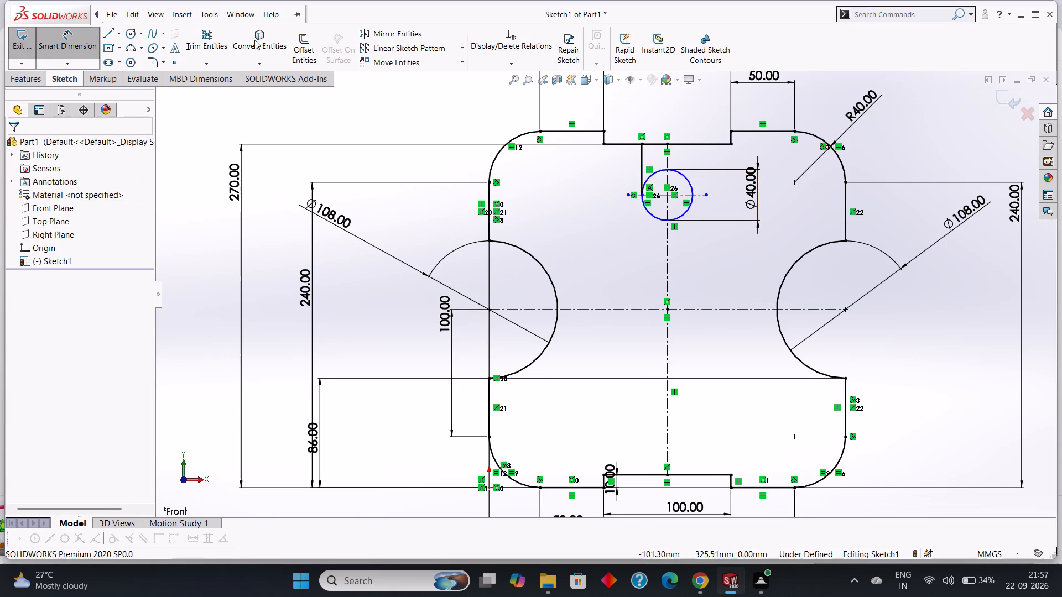
click(74, 44)
click(114, 39)
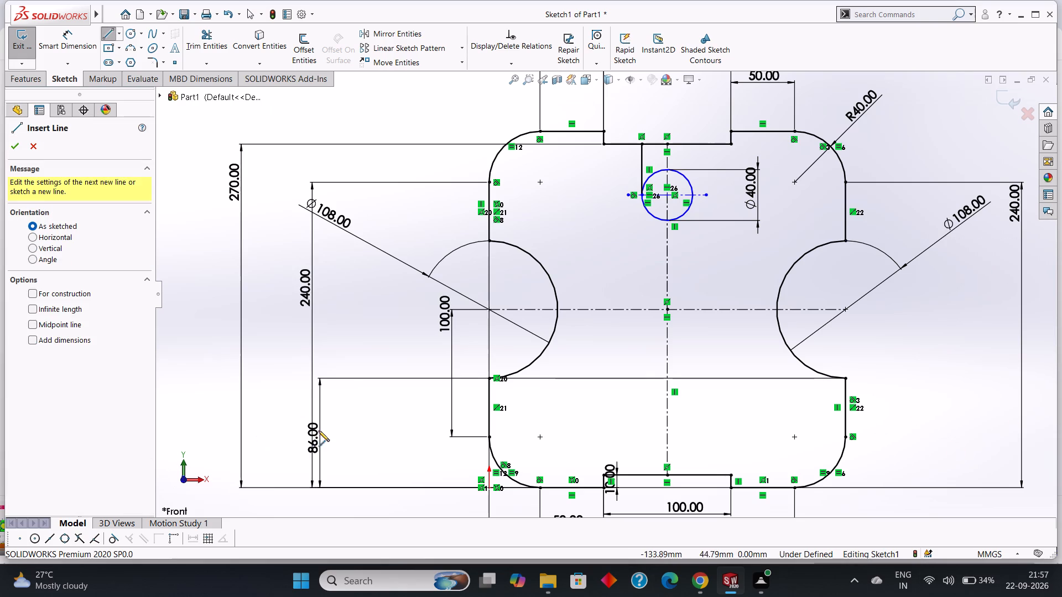
click(695, 195)
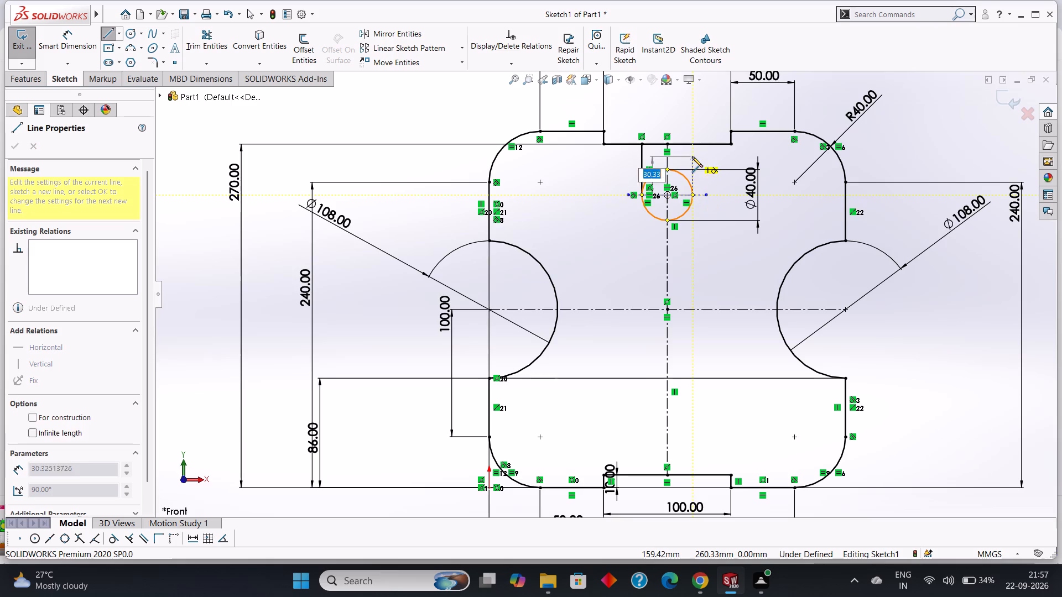
click(693, 145)
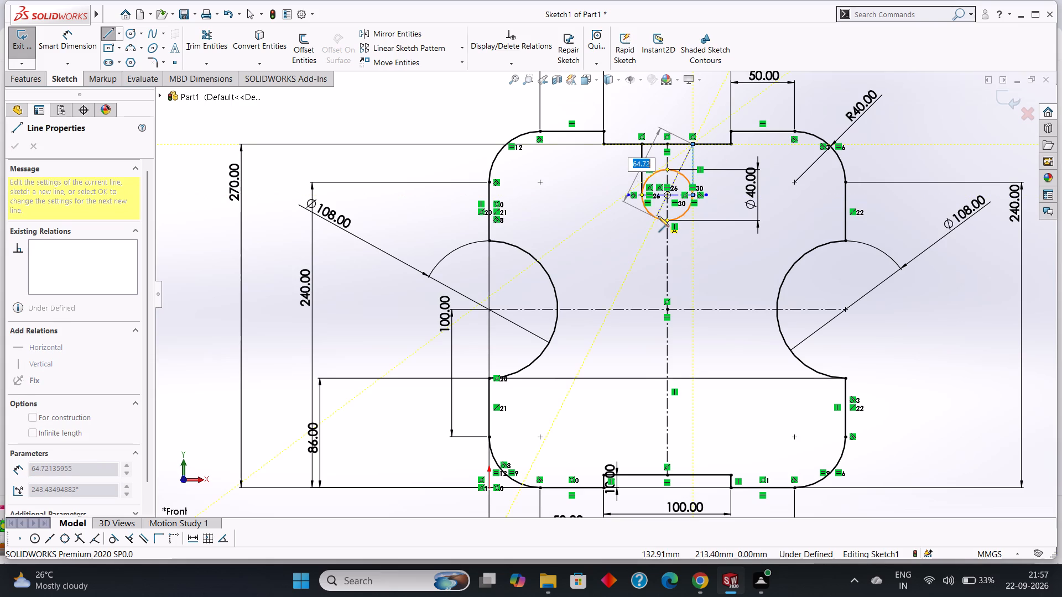
right_click(674, 109)
click(699, 118)
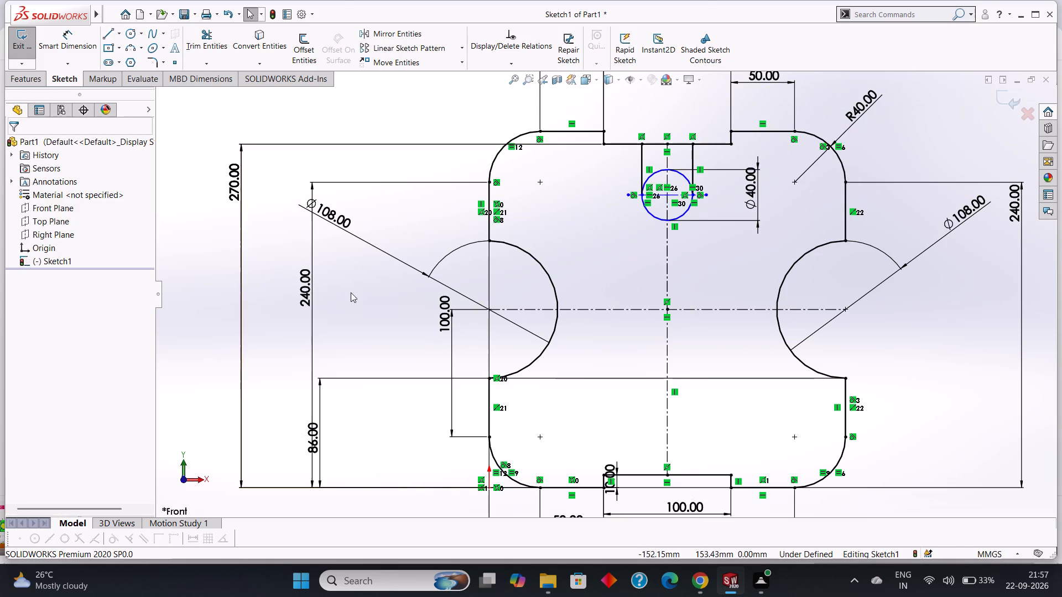
Trim the circle's upper half and the notch's bottom edge between the two vertical lines, leaving an open U-shaped slot.
scroll(629, 236, up, 2)
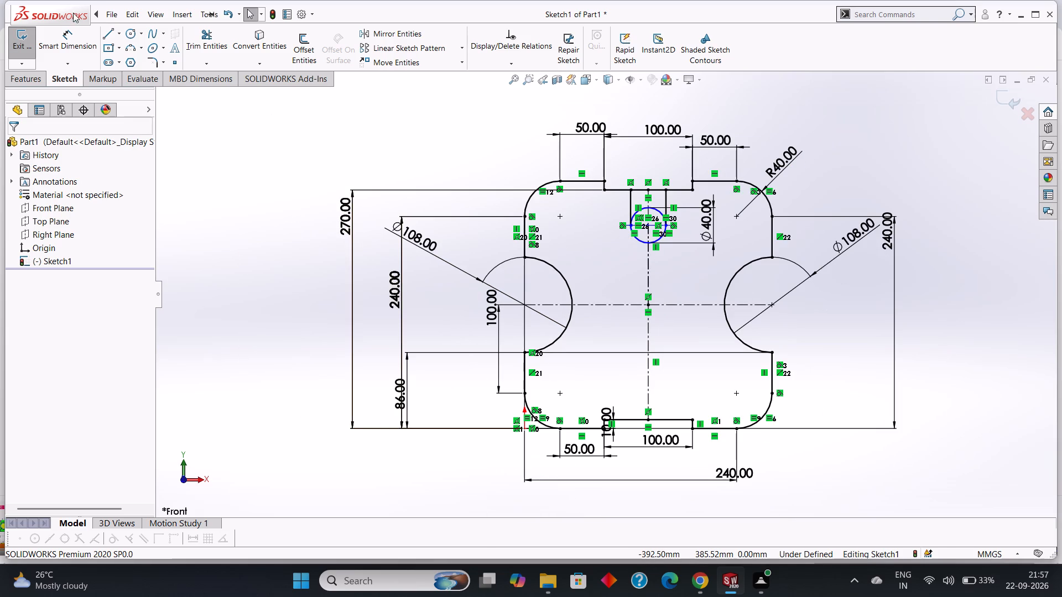
click(193, 36)
scroll(622, 224, down, 2)
scroll(678, 208, down, 2)
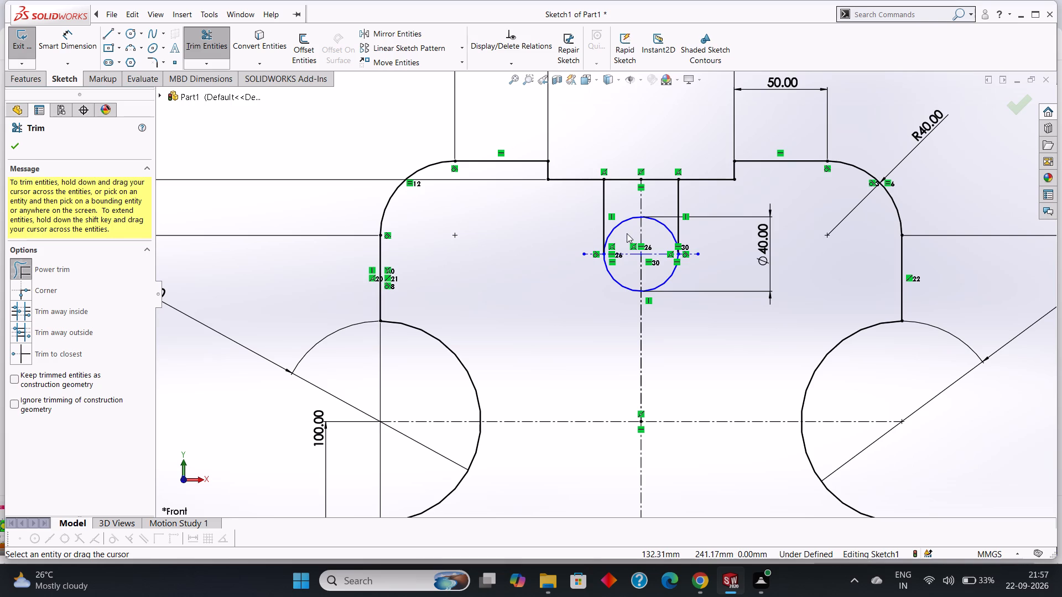
drag(627, 234, 625, 216)
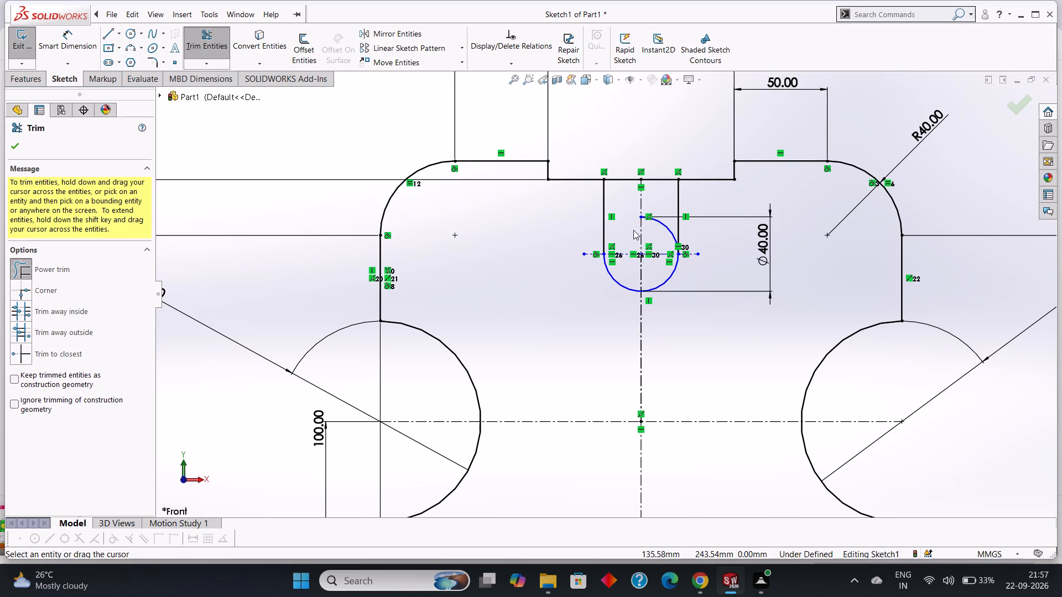
drag(655, 232, 657, 215)
drag(657, 193, 665, 171)
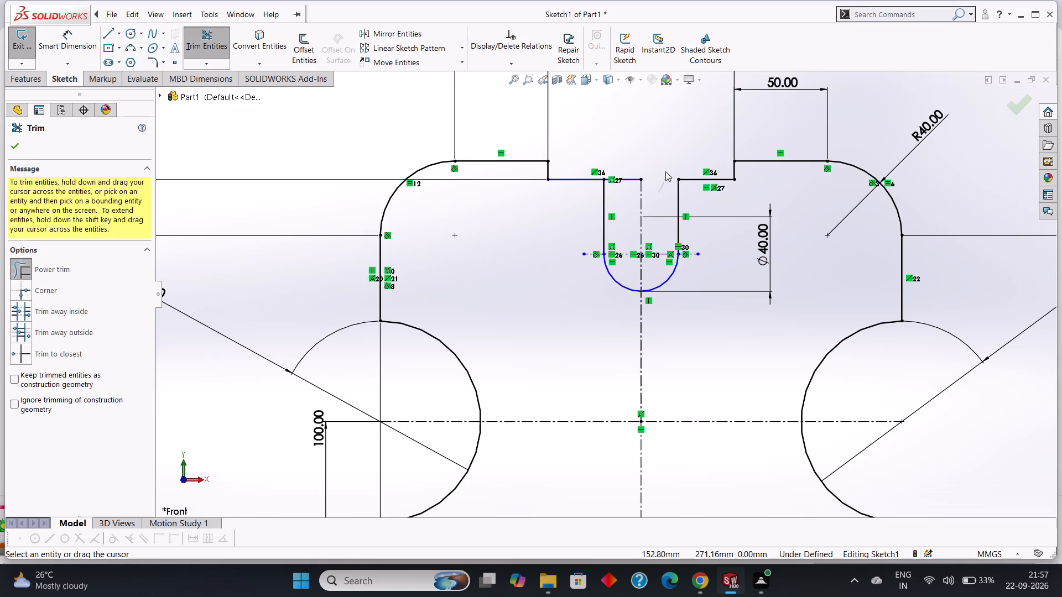
drag(665, 171, 665, 167)
drag(623, 191, 624, 163)
scroll(625, 161, up, 1)
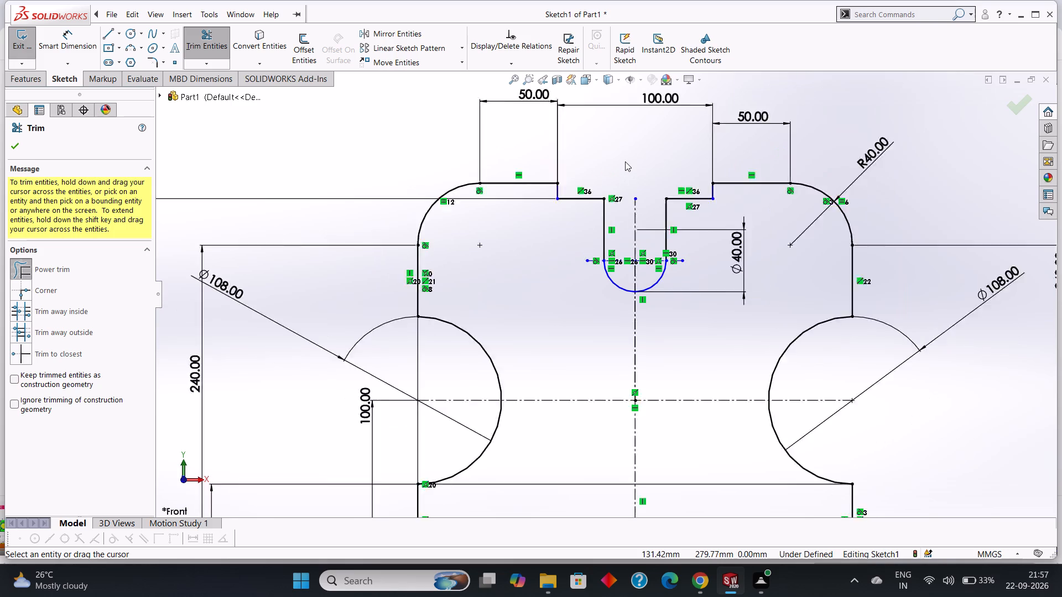
scroll(625, 161, up, 2)
scroll(612, 219, up, 2)
scroll(588, 286, down, 2)
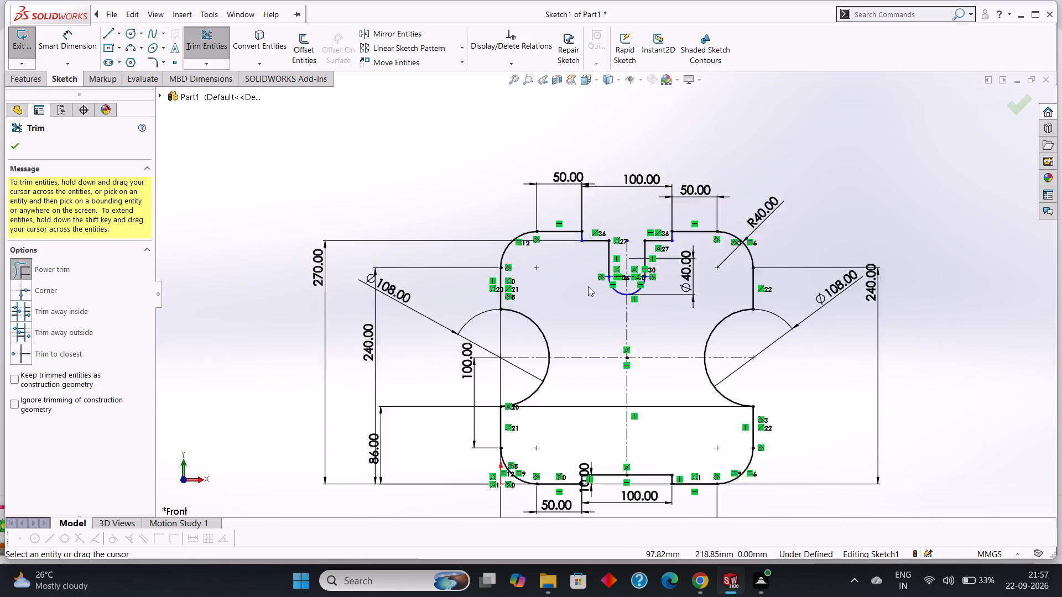
scroll(588, 286, down, 2)
click(19, 150)
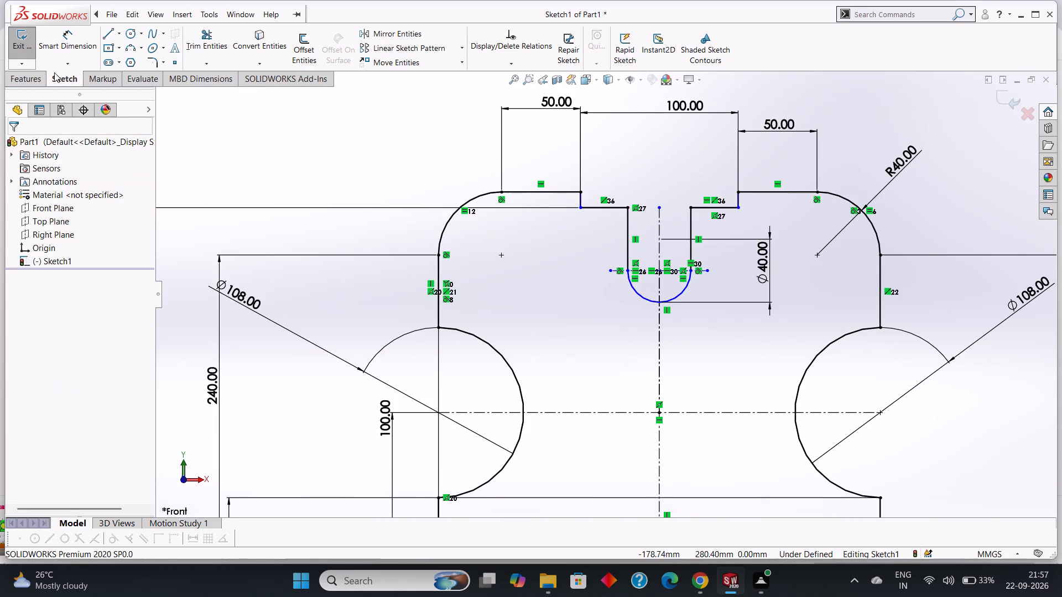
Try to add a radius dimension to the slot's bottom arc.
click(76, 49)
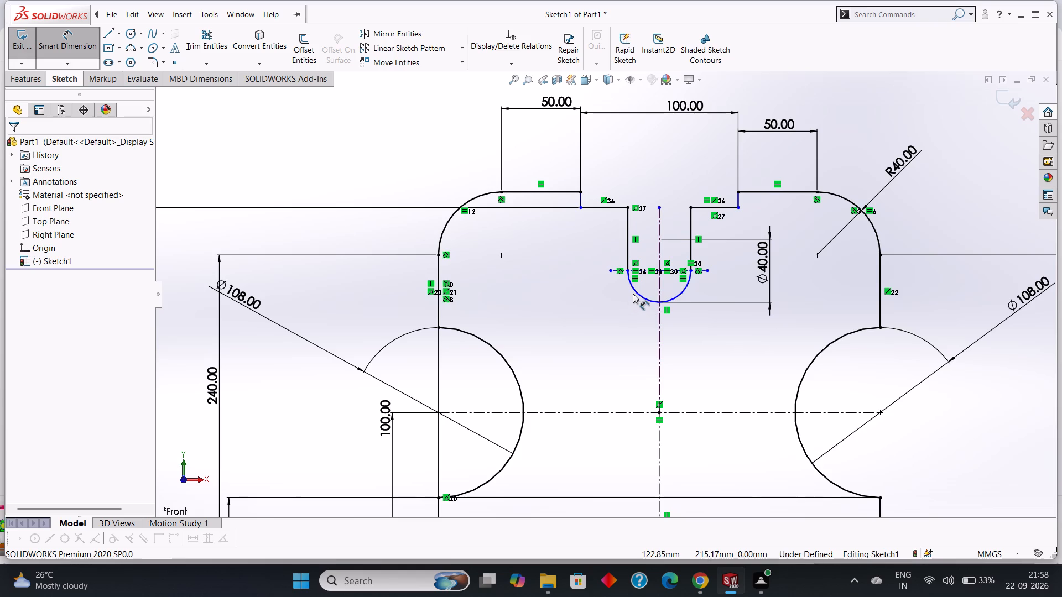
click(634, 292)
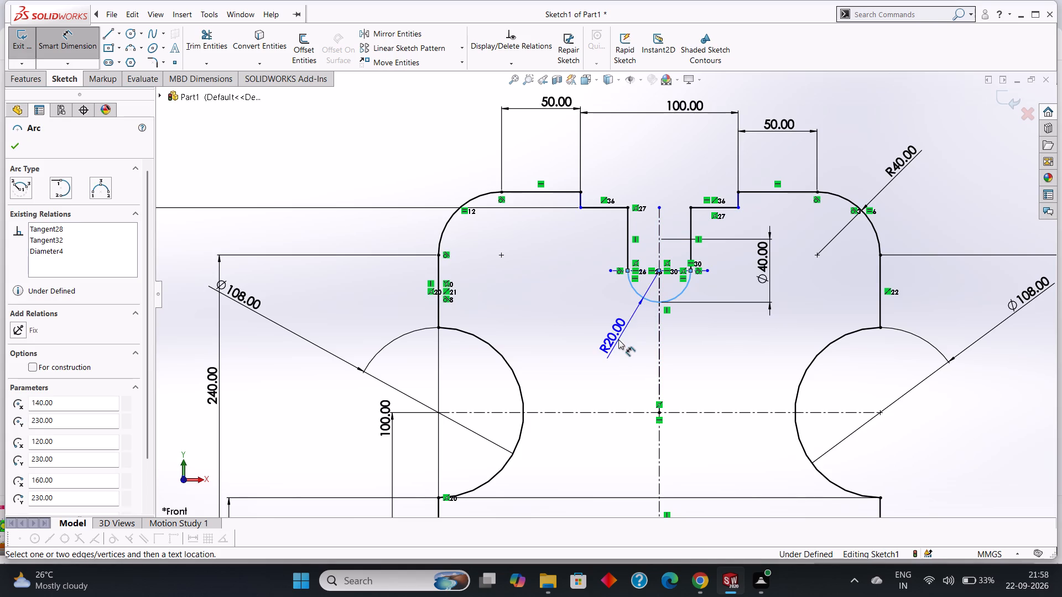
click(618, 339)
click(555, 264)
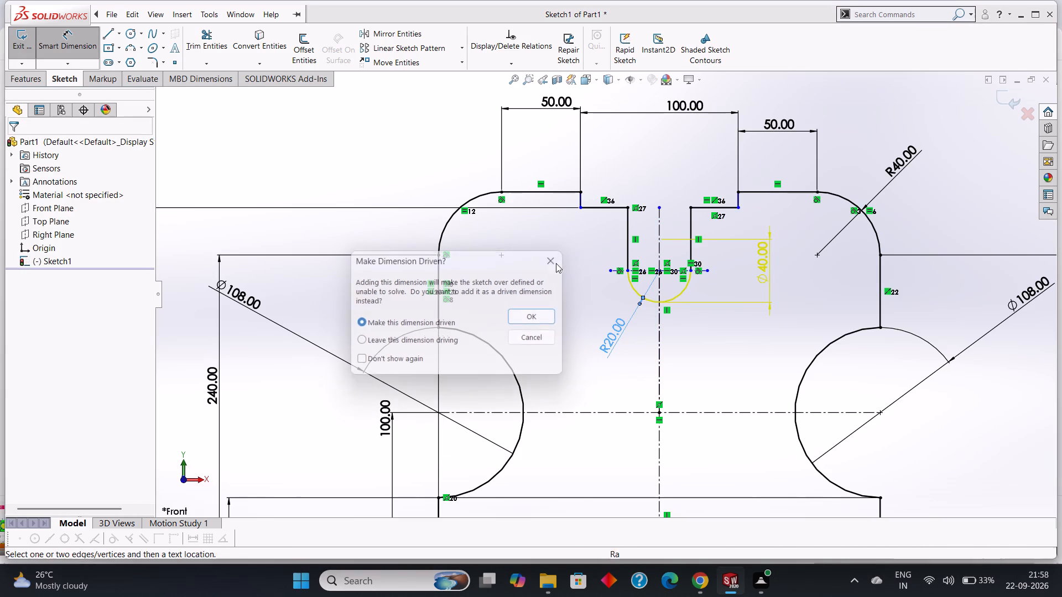
Delete the two horizontal construction lines running through the center of the slot's bottom arc.
scroll(619, 350, up, 4)
scroll(644, 311, down, 5)
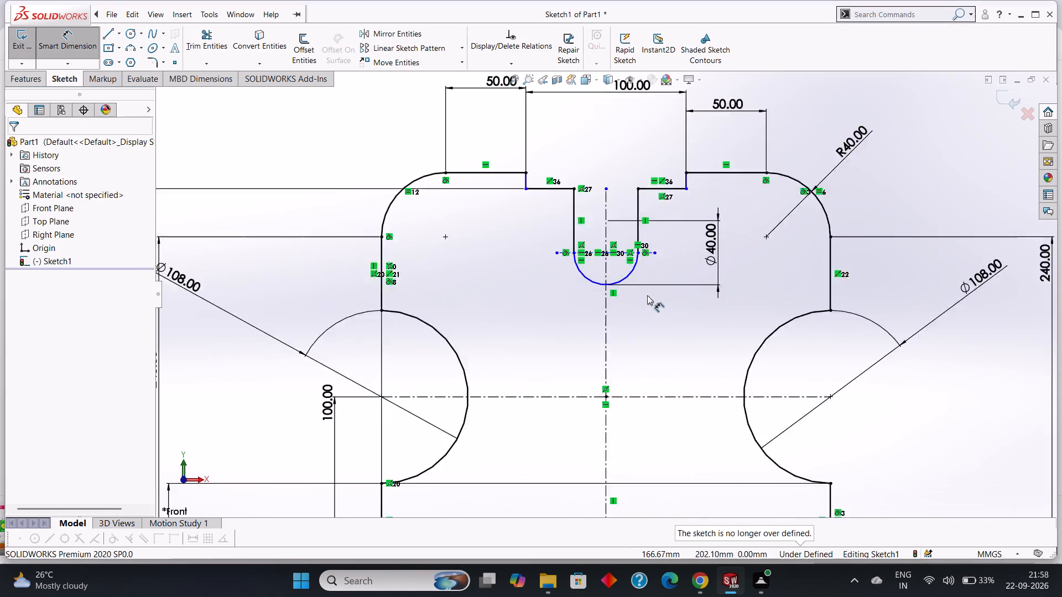
scroll(632, 270, down, 2)
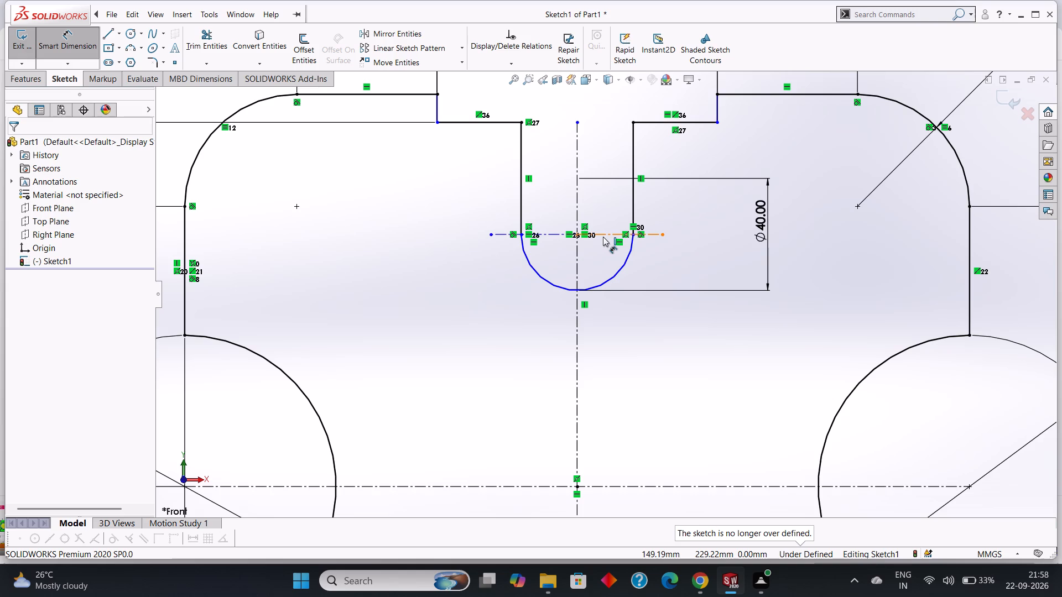
right_click(603, 237)
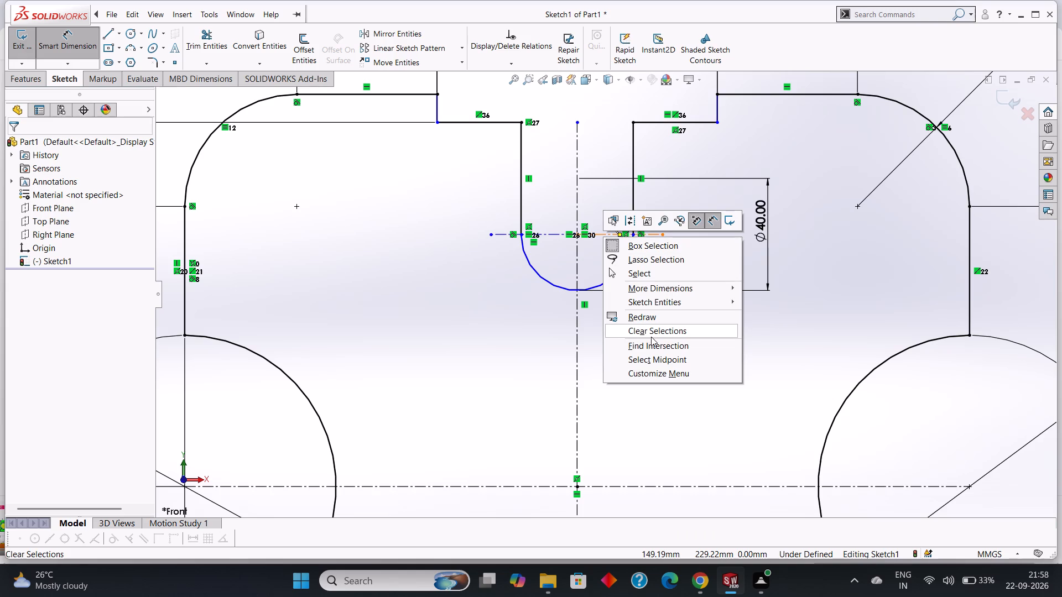
click(653, 275)
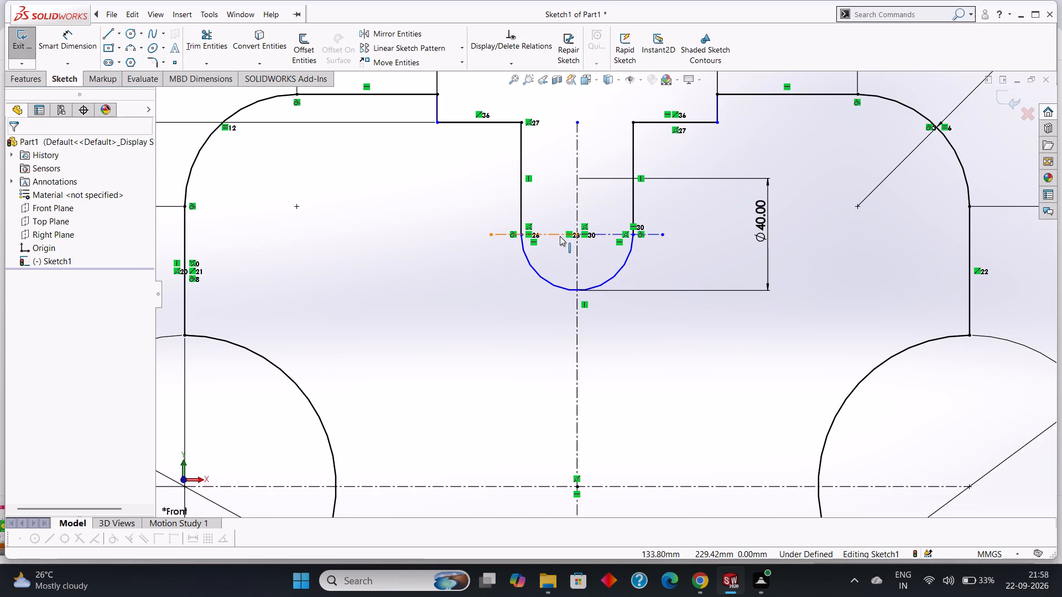
right_click(560, 236)
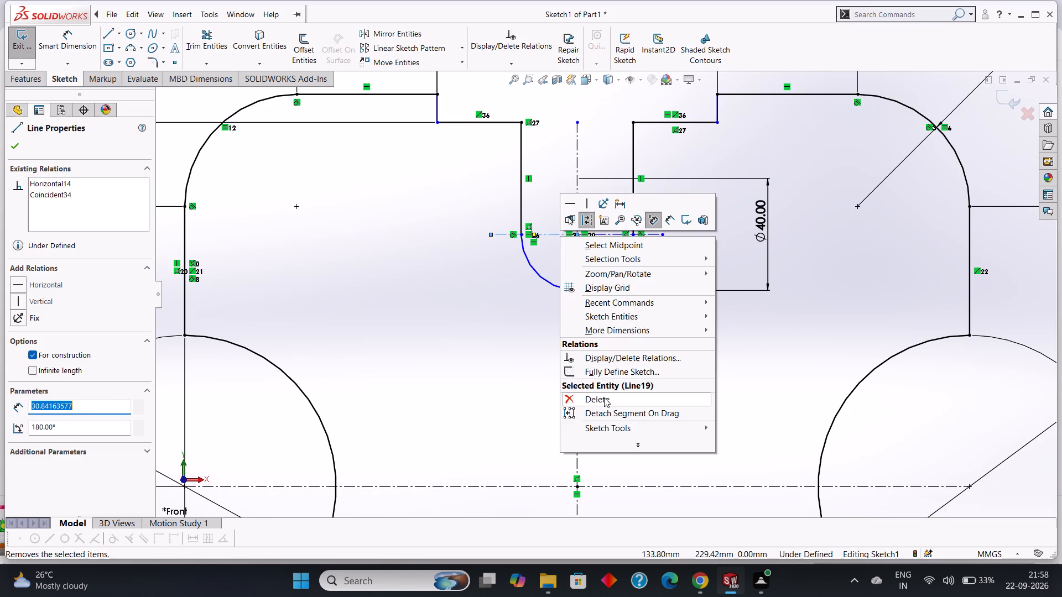
click(604, 397)
right_click(610, 234)
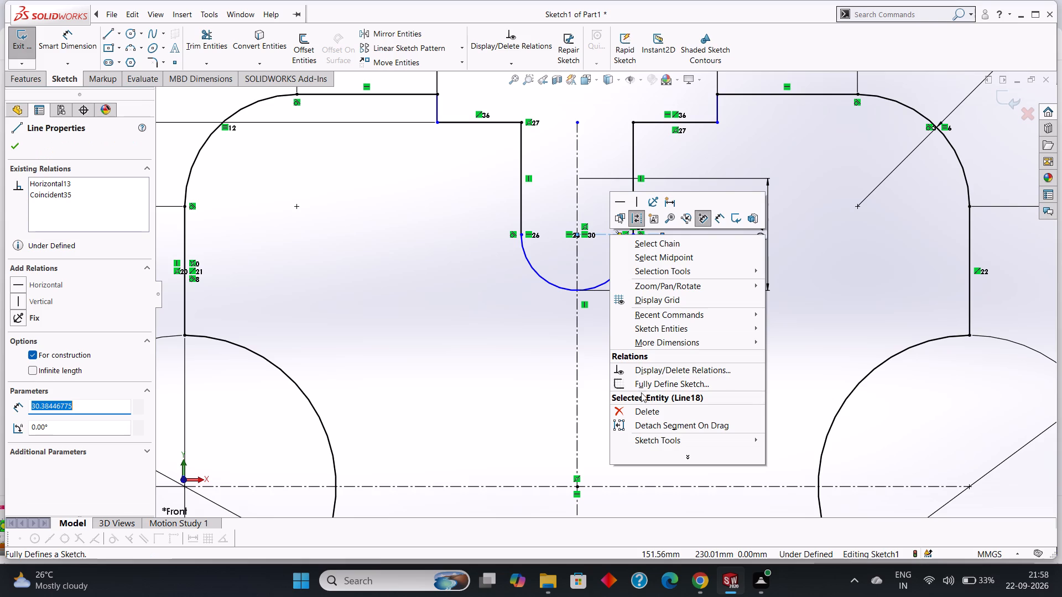
click(648, 411)
Dimension the vertical distance from the origin to the center of the slot's bottom arc at 230 mm.
scroll(671, 400, up, 9)
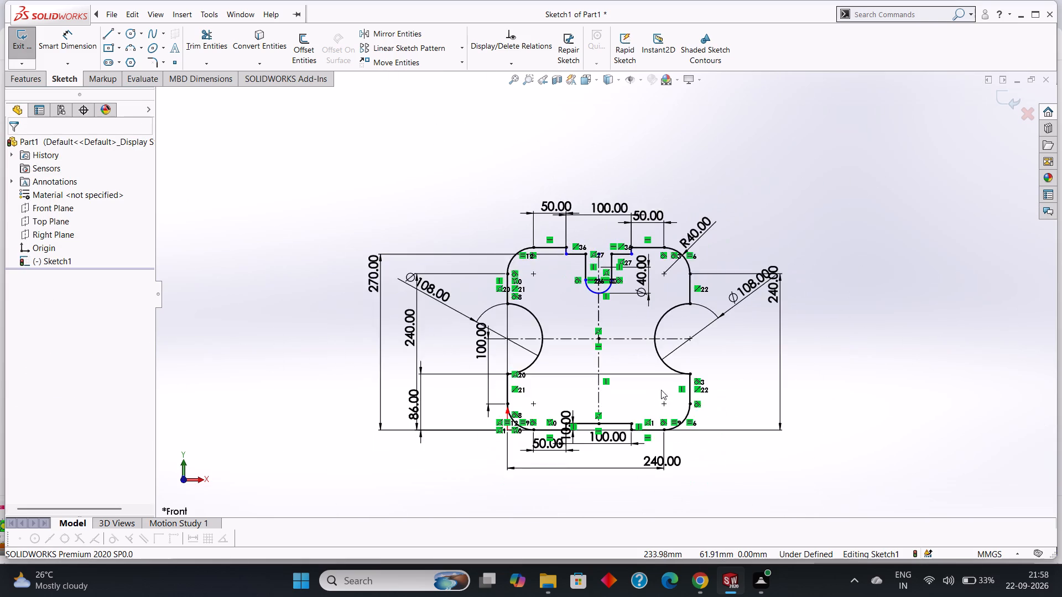
scroll(661, 390, up, 3)
scroll(524, 394, down, 4)
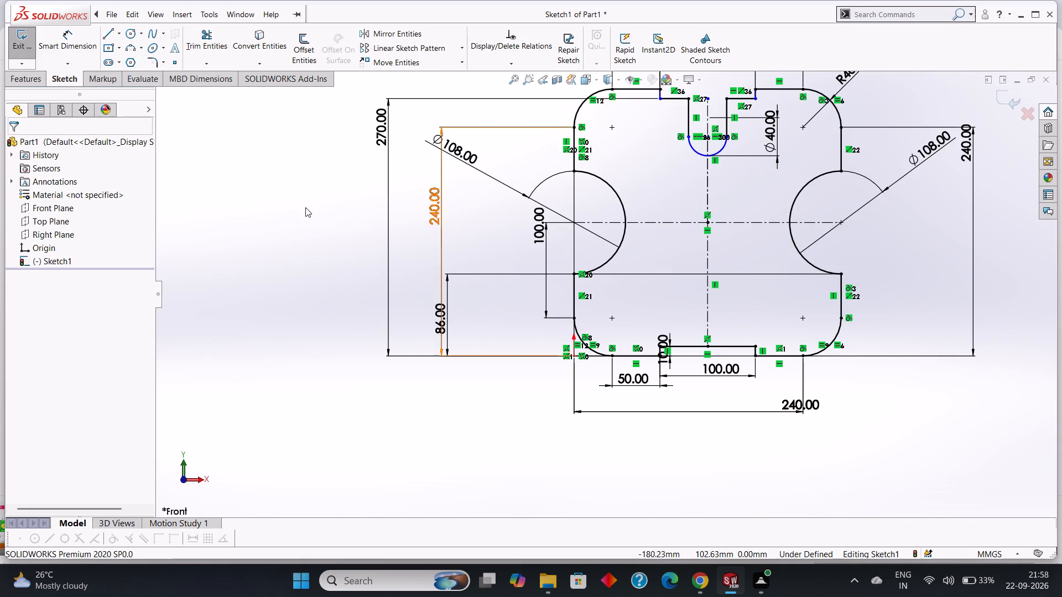
click(81, 48)
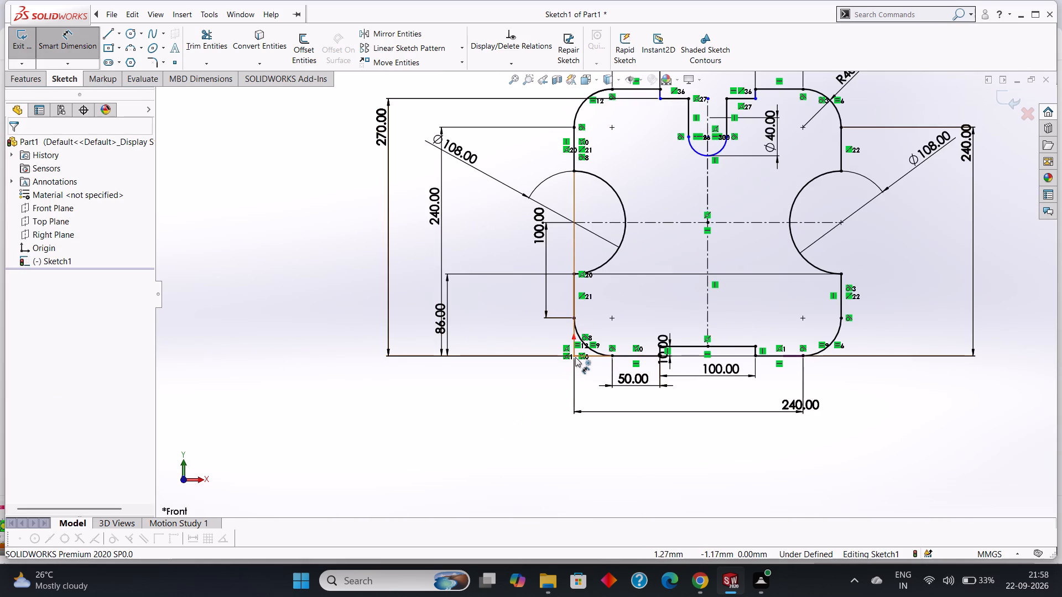
click(575, 355)
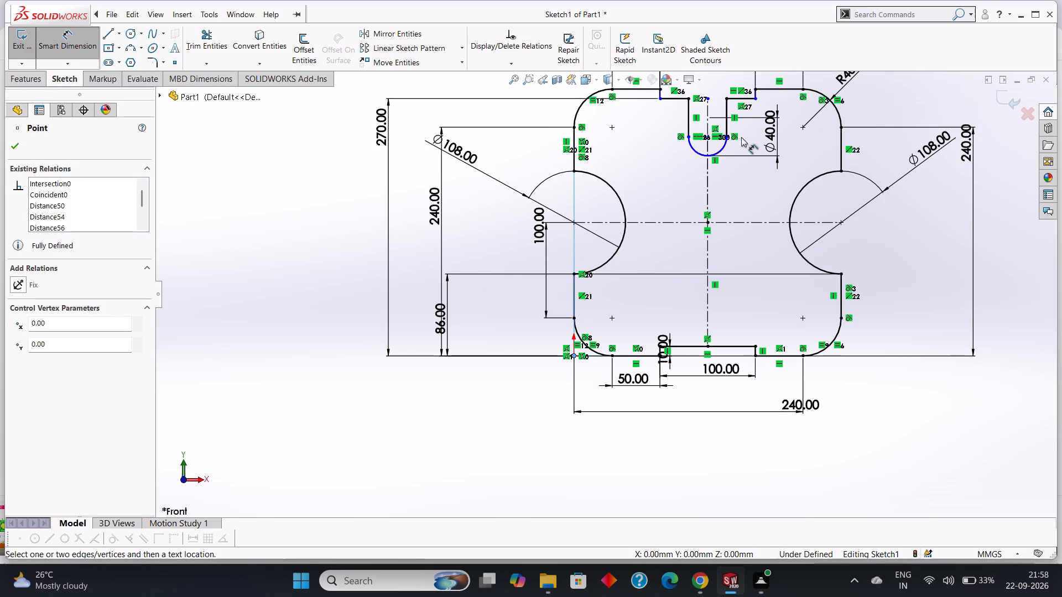
click(709, 137)
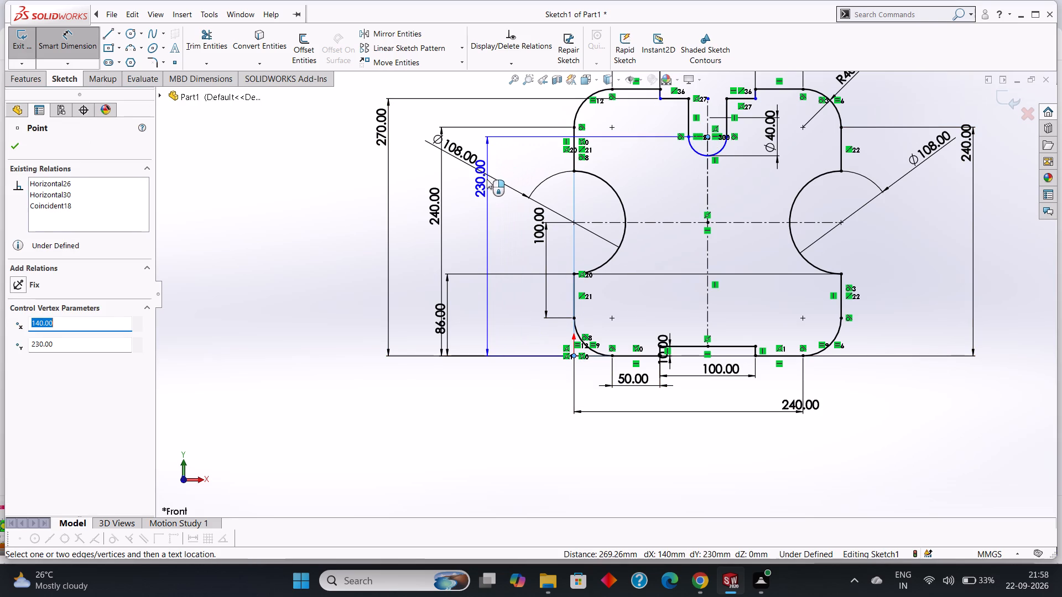
click(486, 181)
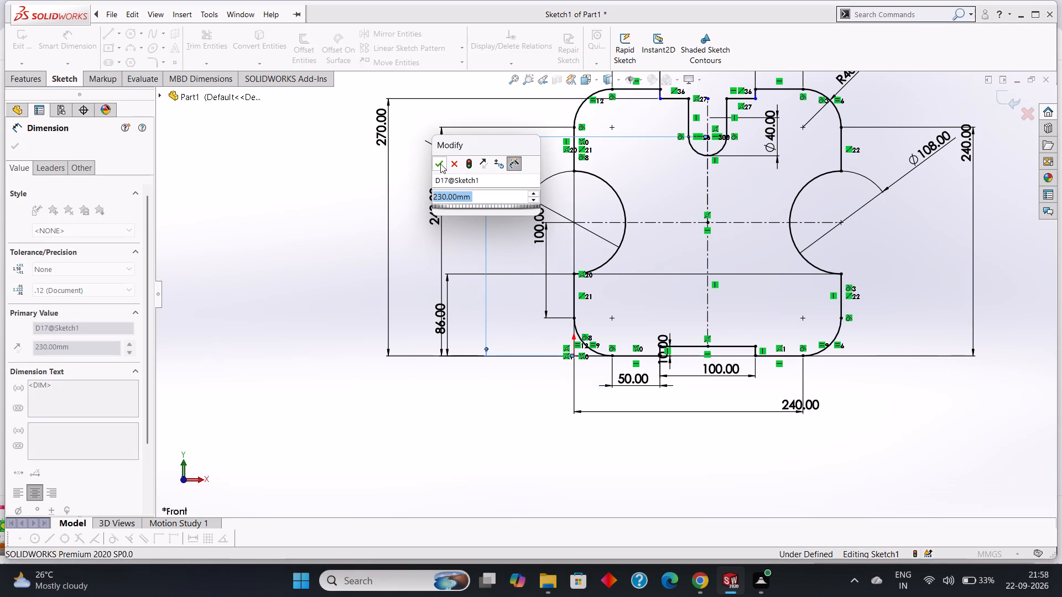
click(440, 164)
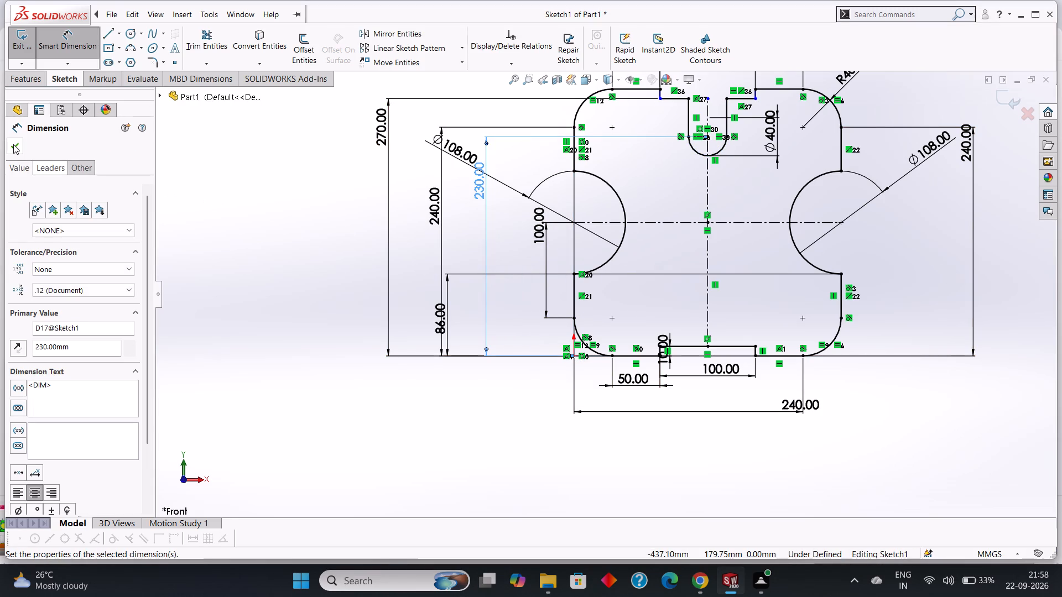
click(13, 144)
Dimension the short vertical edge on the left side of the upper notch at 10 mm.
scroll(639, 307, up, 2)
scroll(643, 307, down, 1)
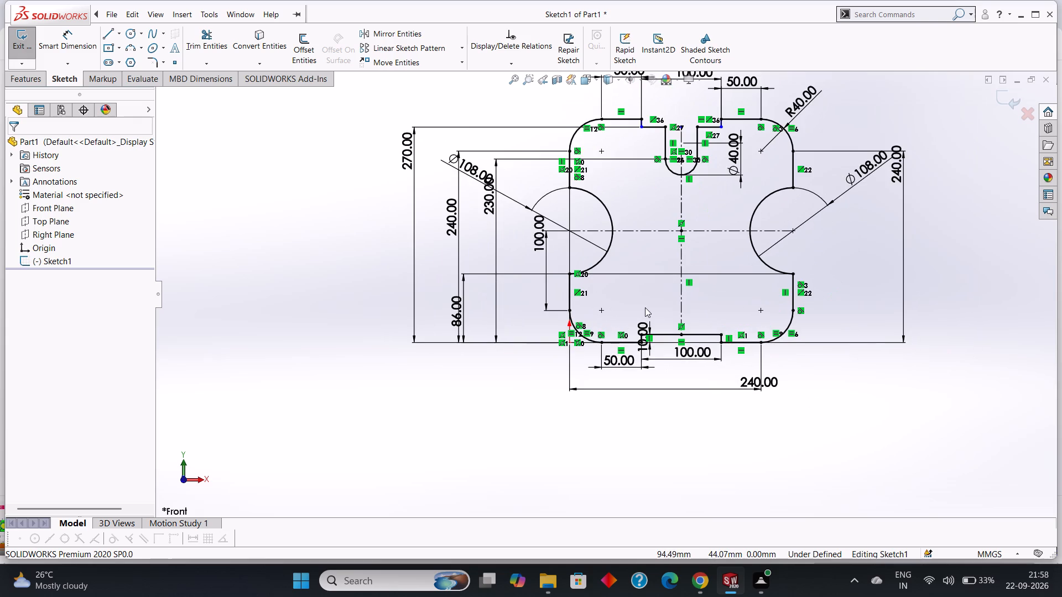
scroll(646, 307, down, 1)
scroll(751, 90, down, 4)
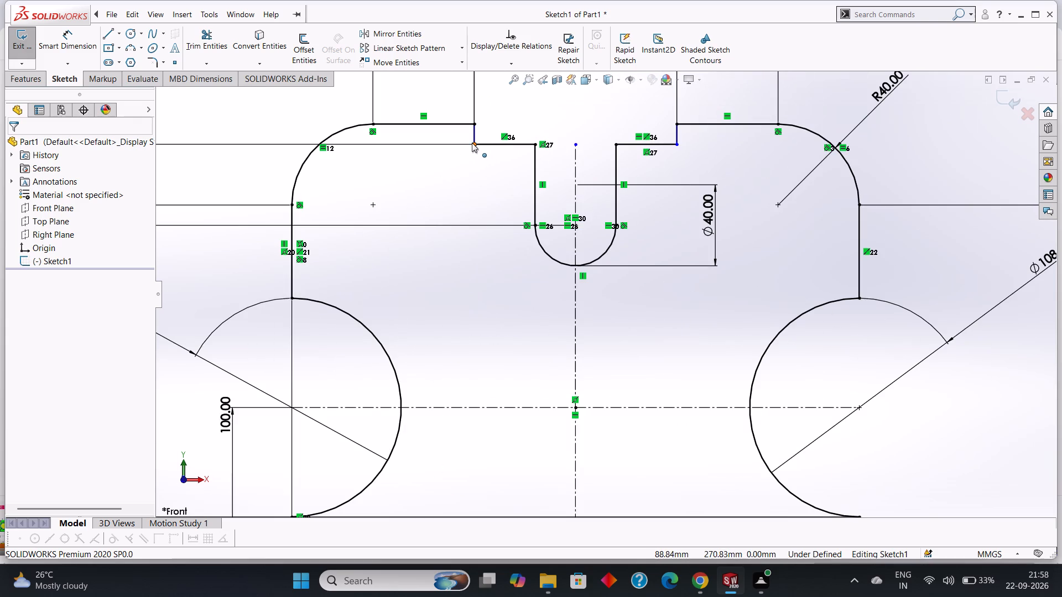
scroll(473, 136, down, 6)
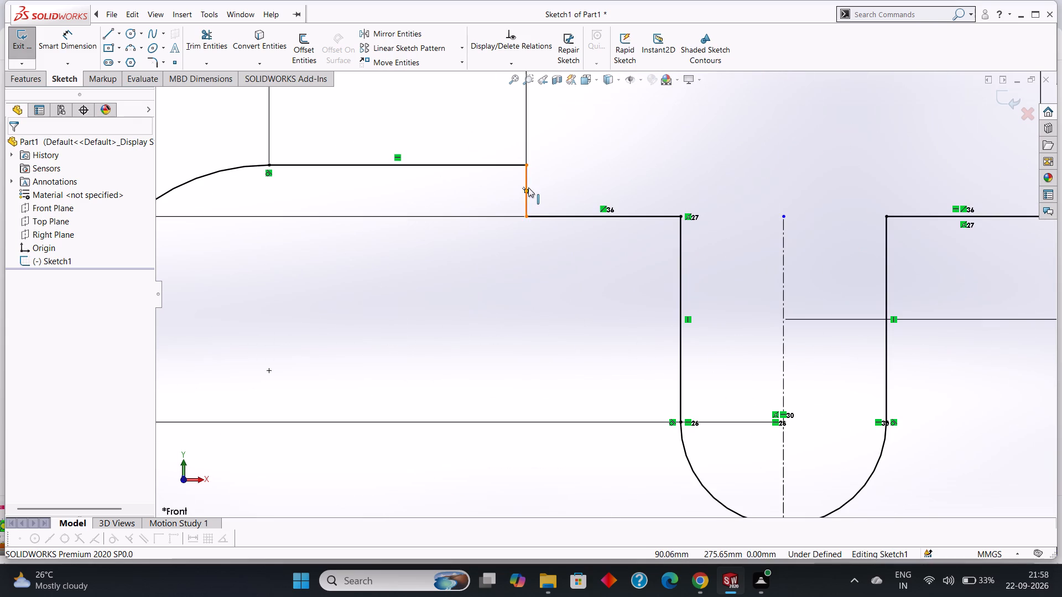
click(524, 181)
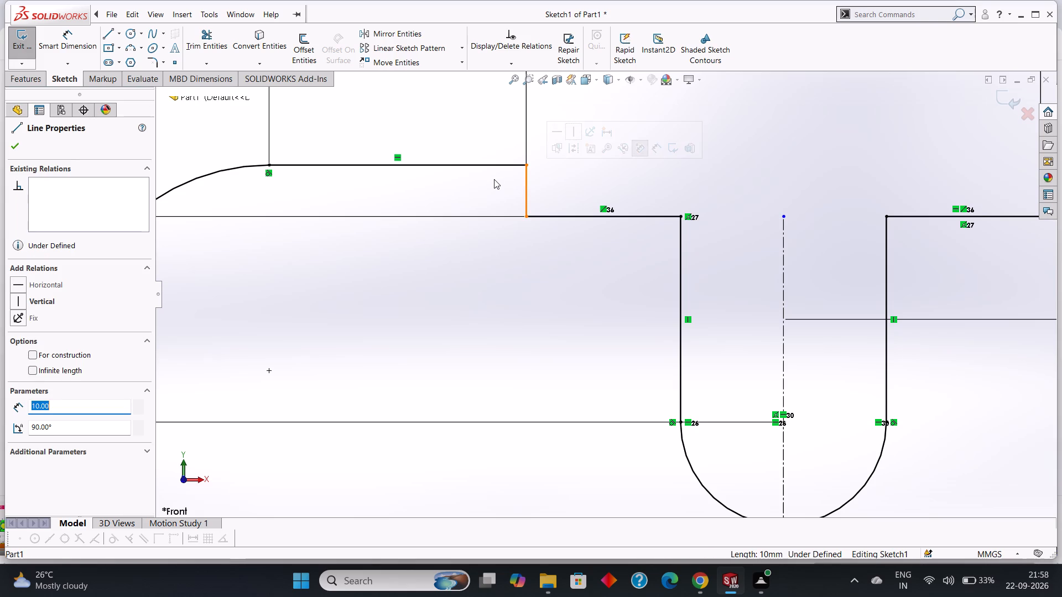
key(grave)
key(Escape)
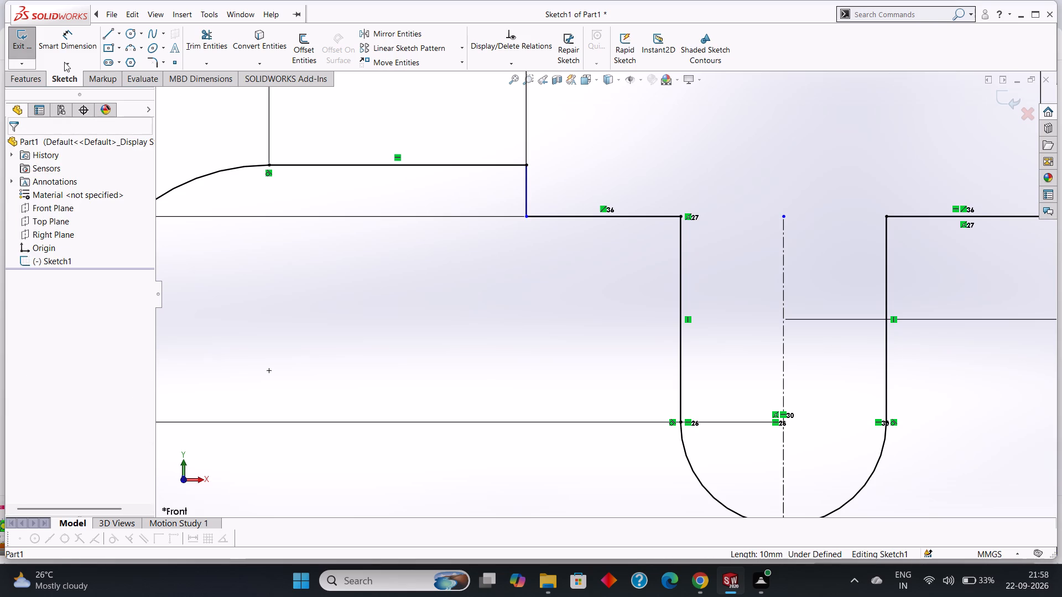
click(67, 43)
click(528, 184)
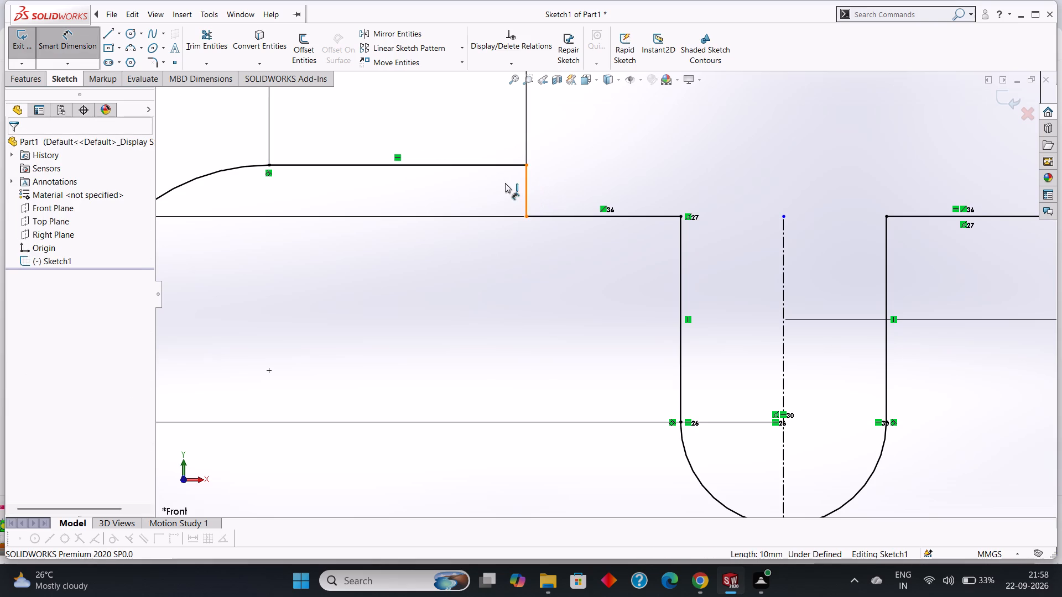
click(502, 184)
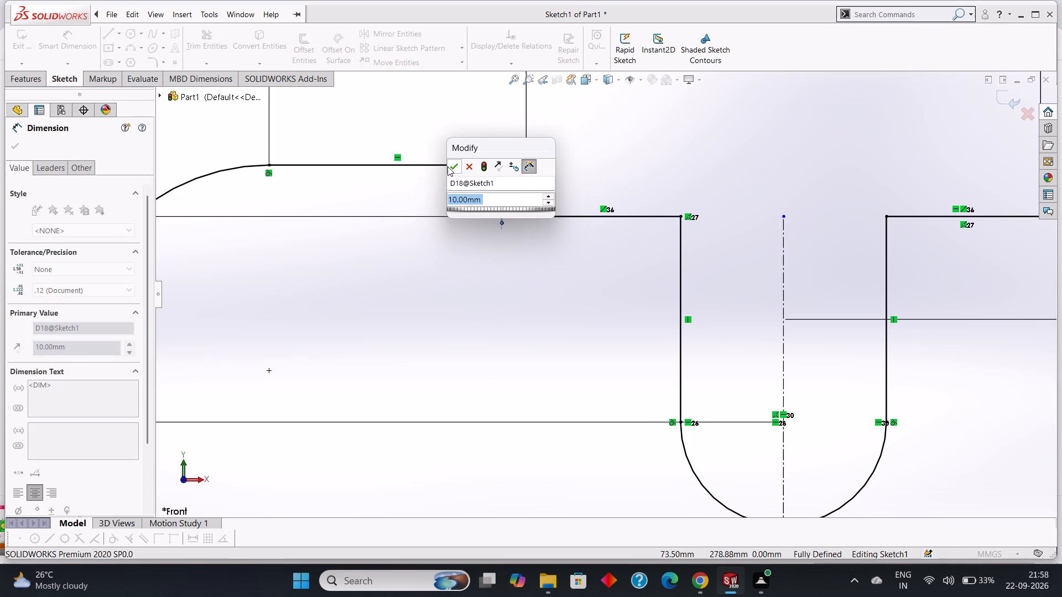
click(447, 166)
Examine the whole dimensioned sketch profile, including the upper notch, the U-slot and the side cutouts.
scroll(626, 316, up, 6)
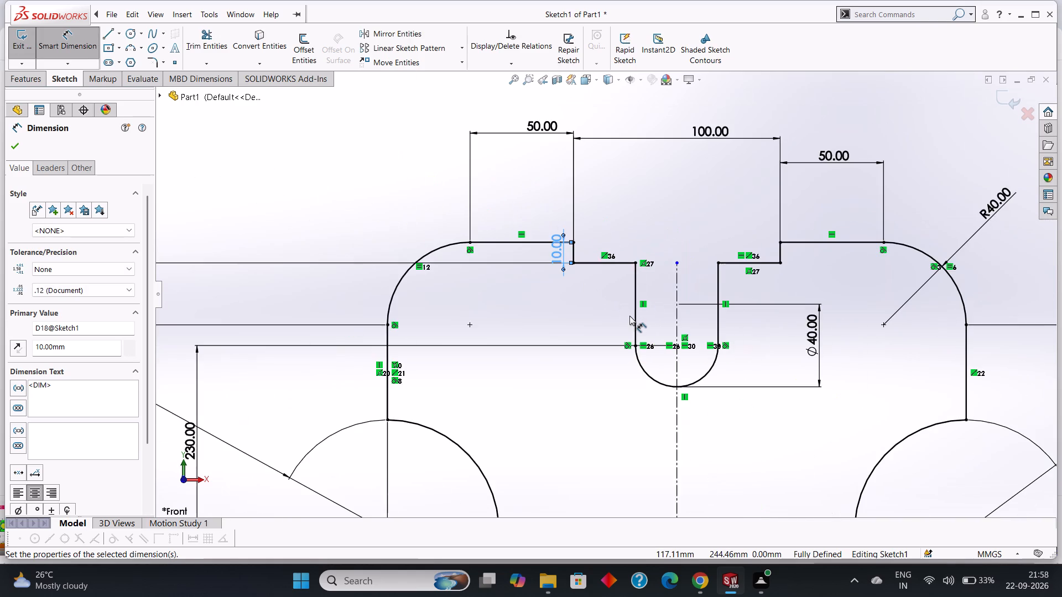
scroll(756, 342, up, 7)
scroll(715, 383, up, 3)
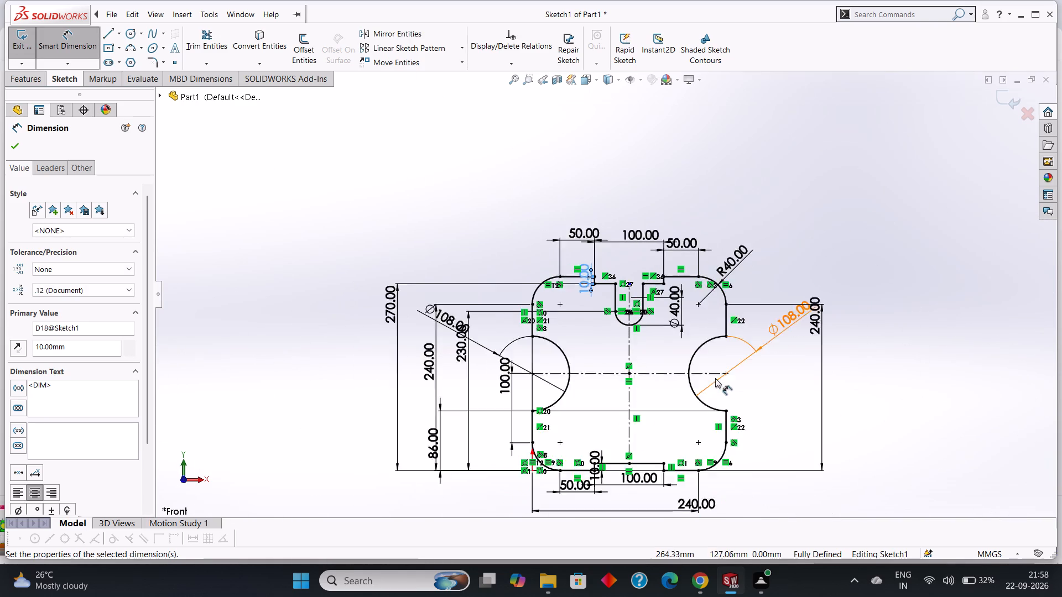
scroll(648, 385, down, 2)
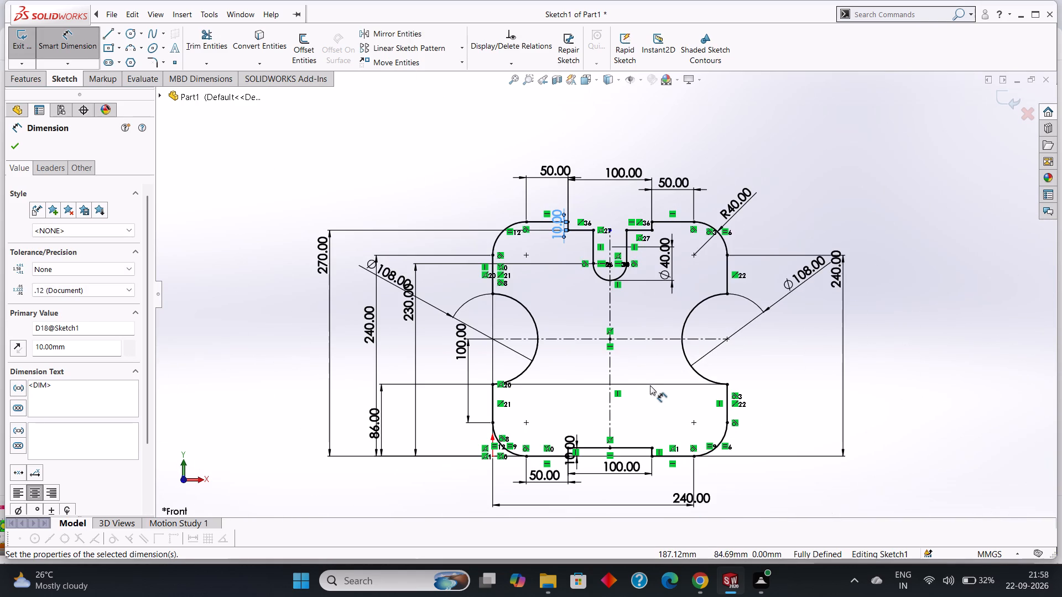
scroll(650, 385, down, 2)
scroll(673, 385, up, 3)
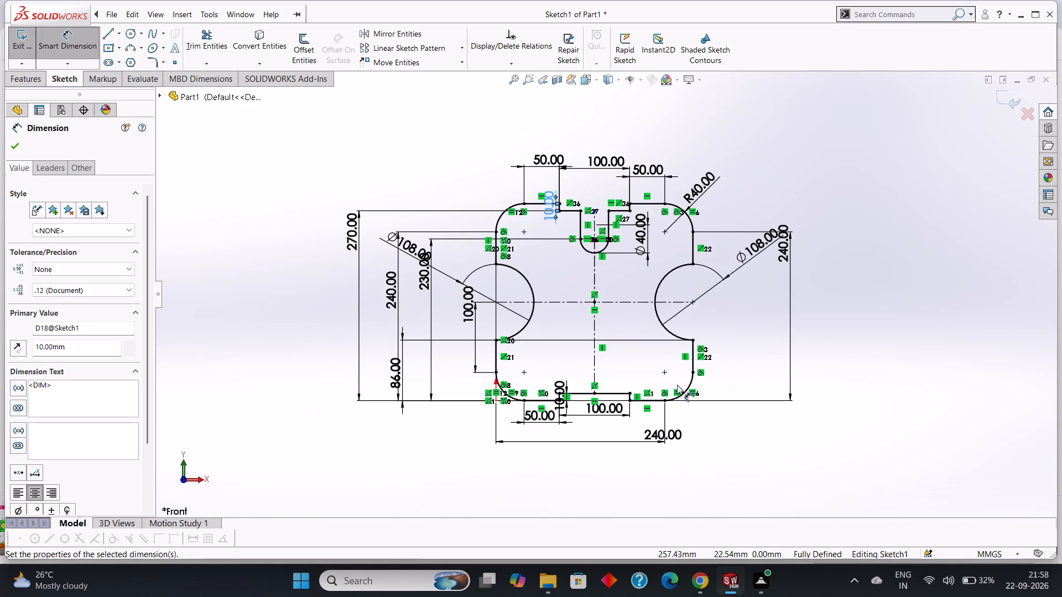
scroll(678, 385, up, 1)
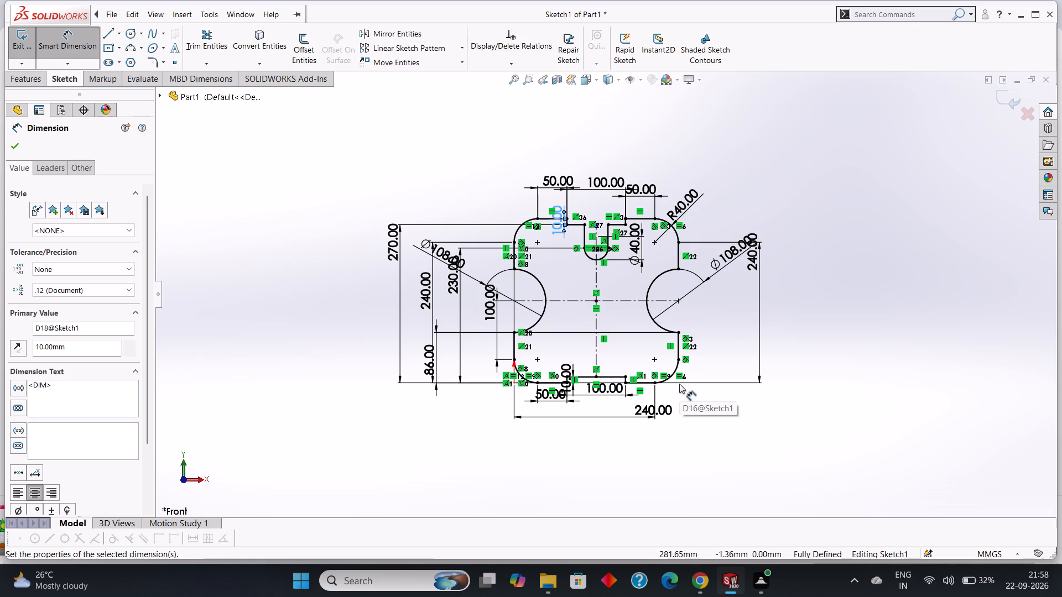
scroll(629, 303, down, 2)
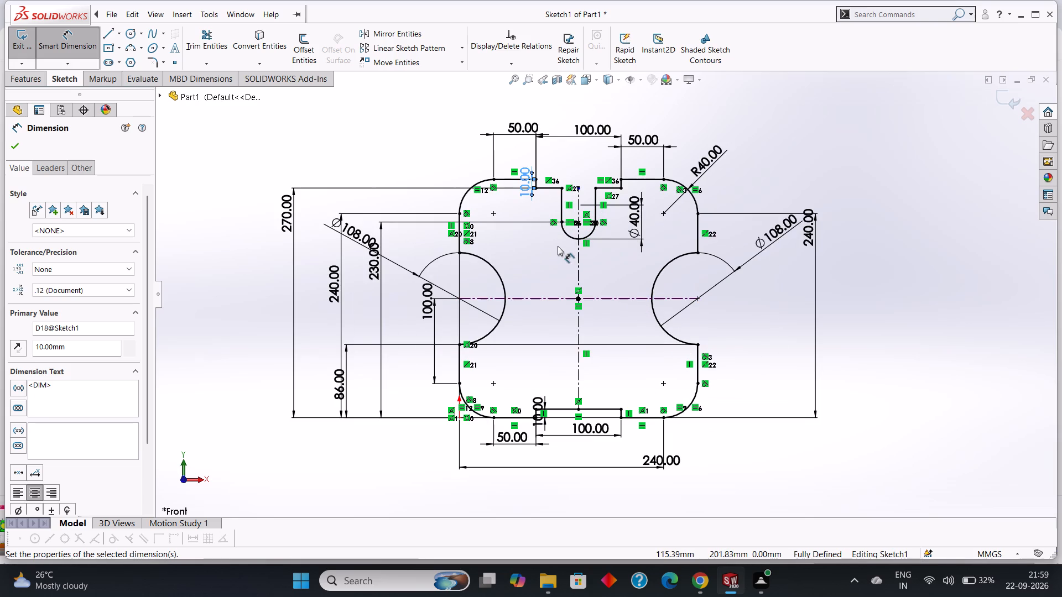
scroll(558, 246, up, 2)
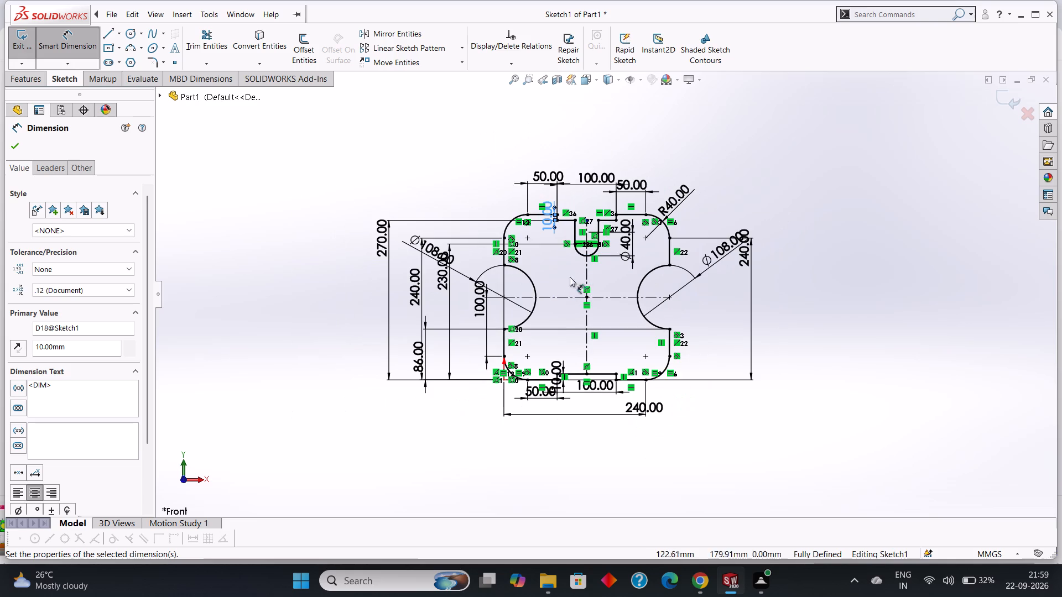
key(Escape)
scroll(580, 228, down, 3)
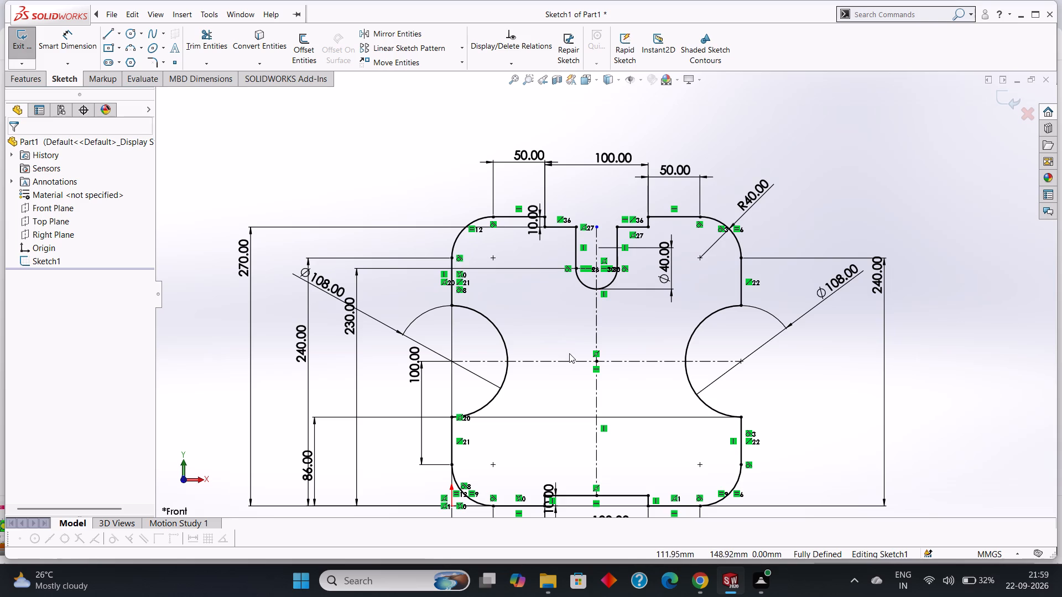
key(Escape)
Undo the 10 mm and 230 mm dimensions, the construction line deletions and the slot trims, back to the full 40 mm circle.
key(ctrl+z)
key(ctrl+z)
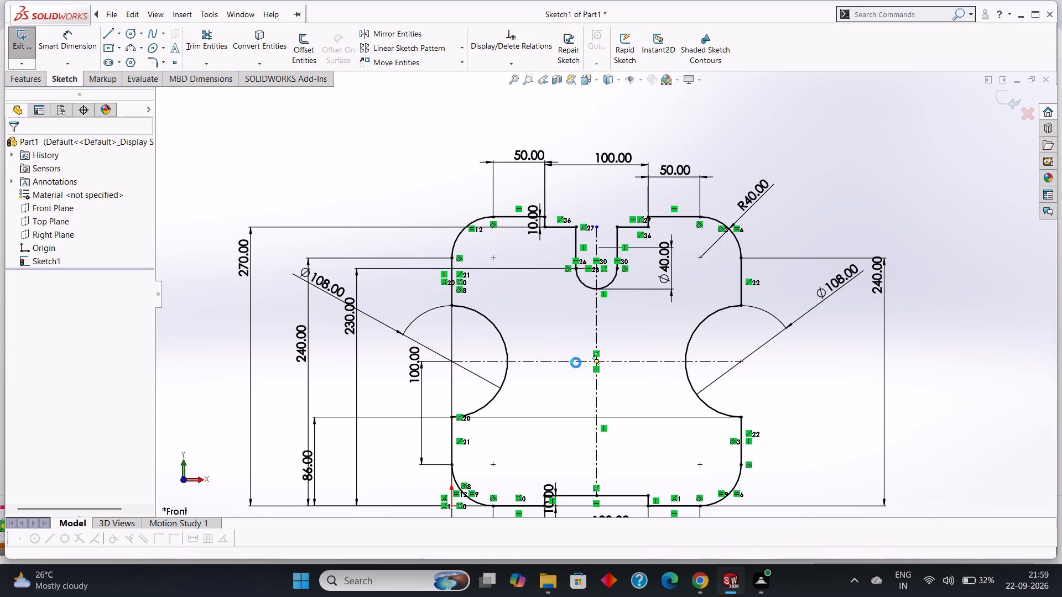
key(ctrl+z)
key(ctrl+z)
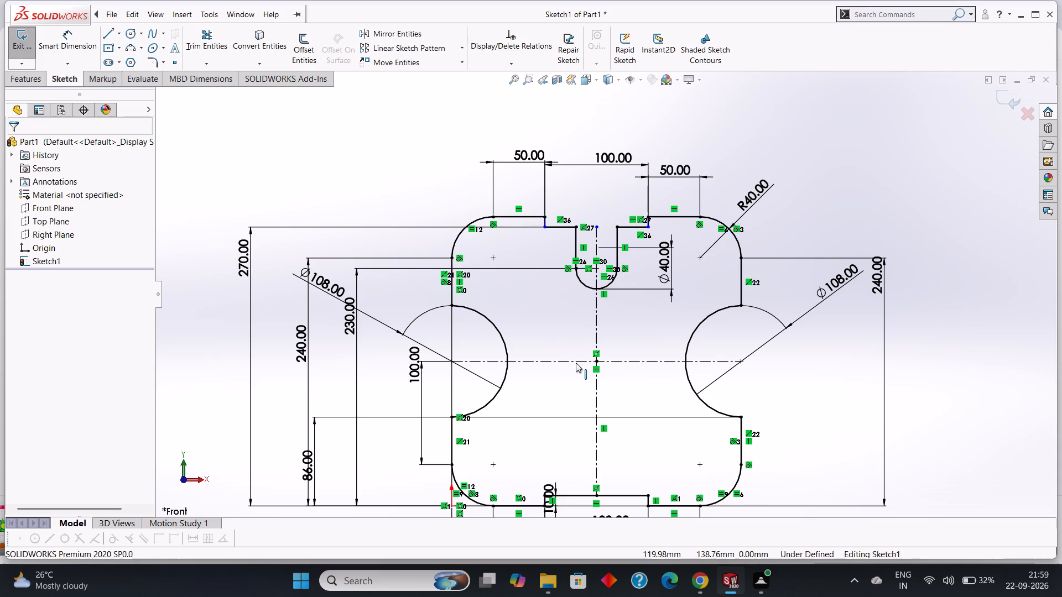
key(ctrl+z)
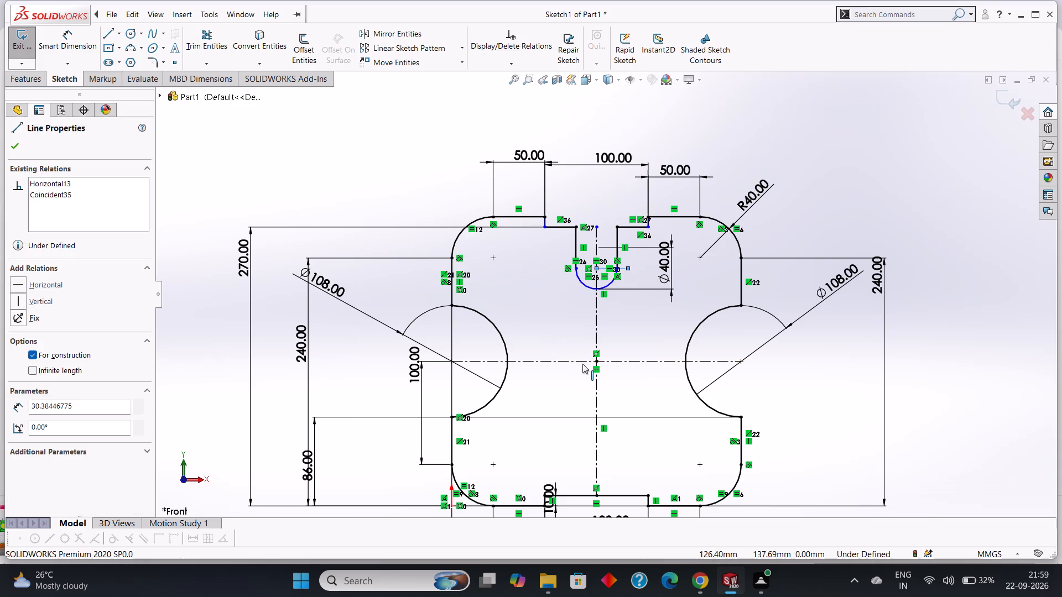
key(ctrl+z)
key(ctrl+z)
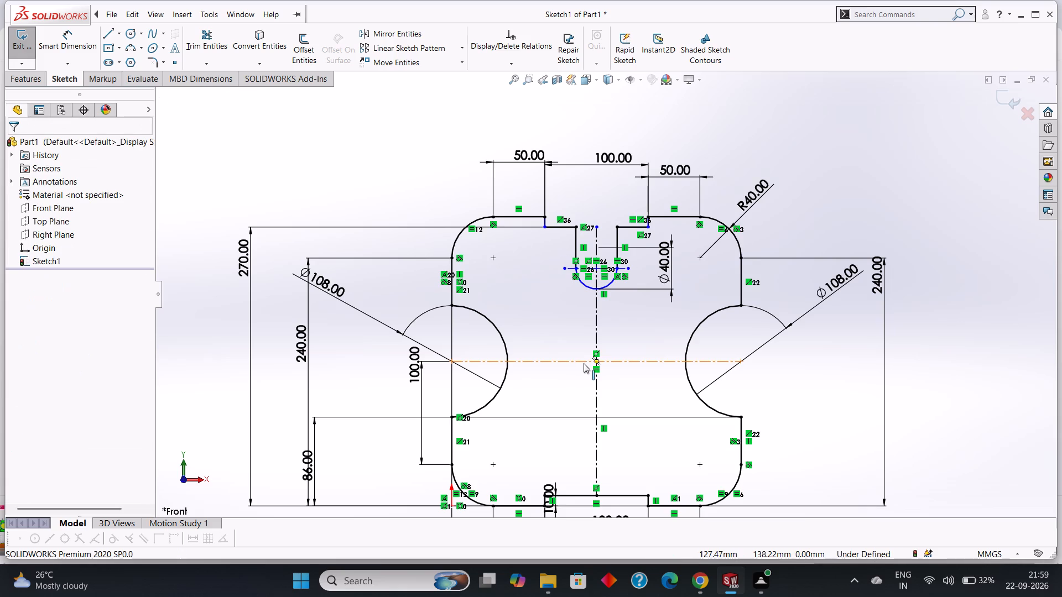
key(ctrl+z)
key(ctrl+z)
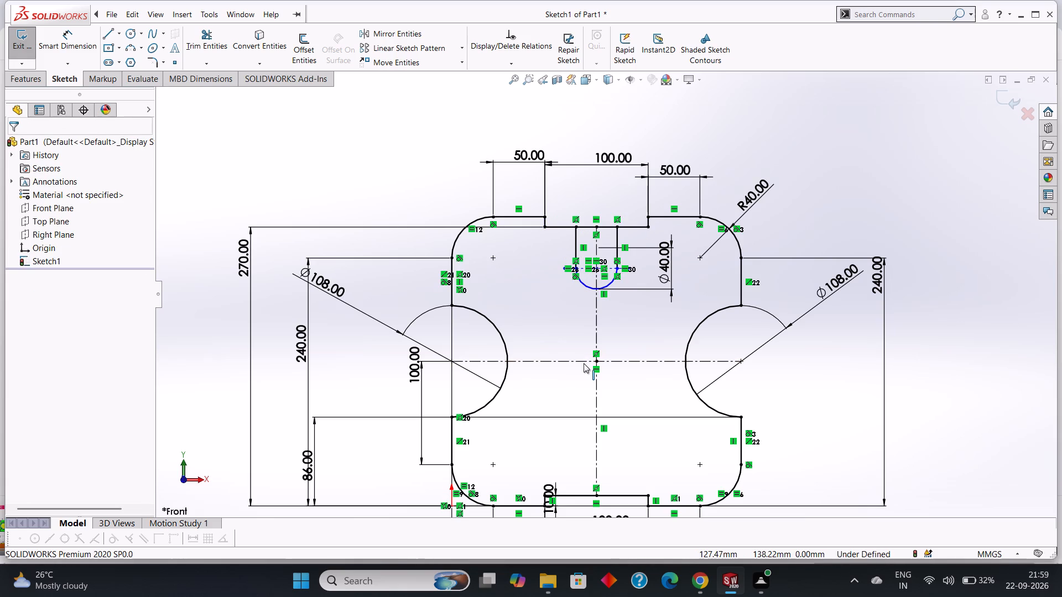
key(ctrl+z)
key(ctrl+z)
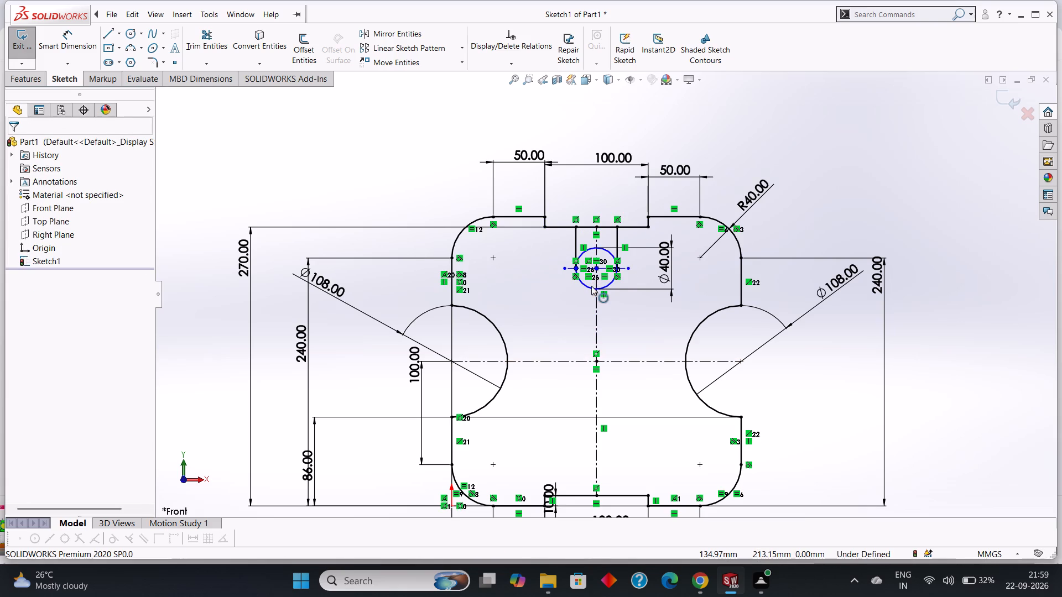
Delete the two vertical lines joining the upper notch's bottom edge to the sides of the 40 mm circle.
scroll(591, 286, down, 4)
scroll(586, 226, down, 1)
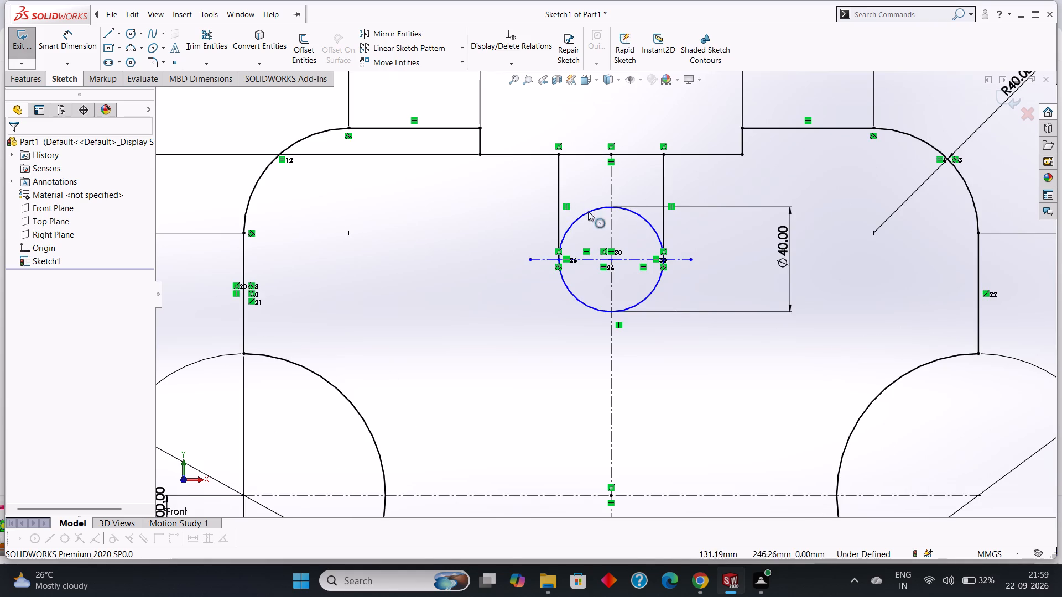
right_click(558, 193)
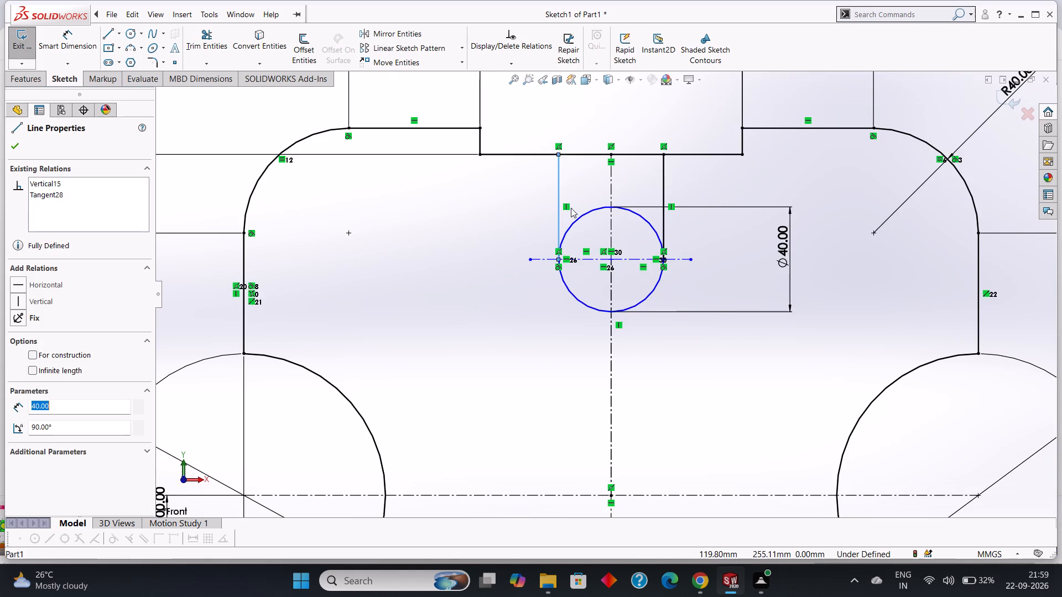
click(596, 355)
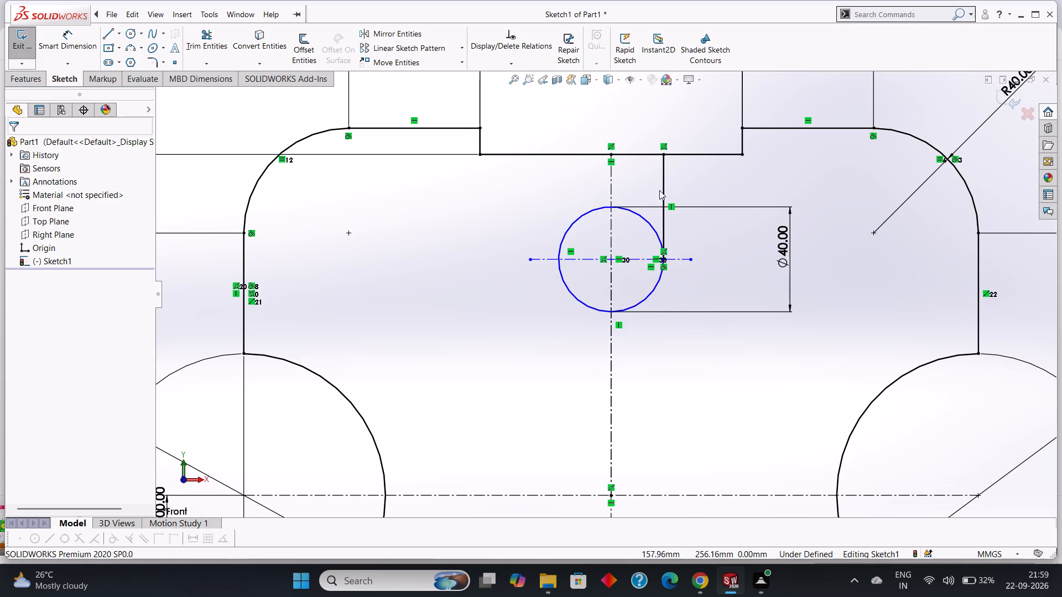
right_click(661, 182)
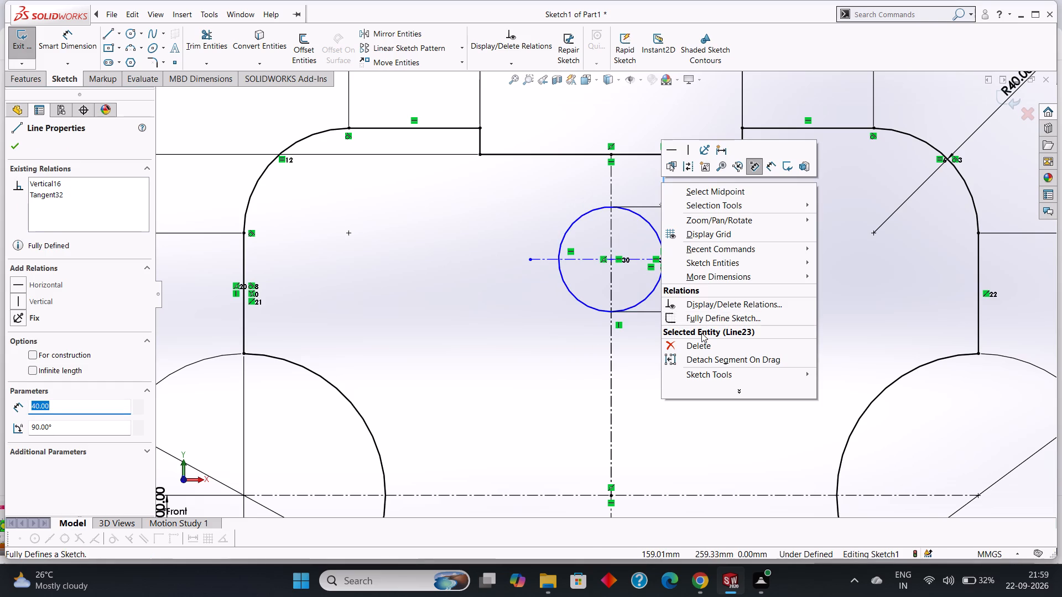
click(701, 343)
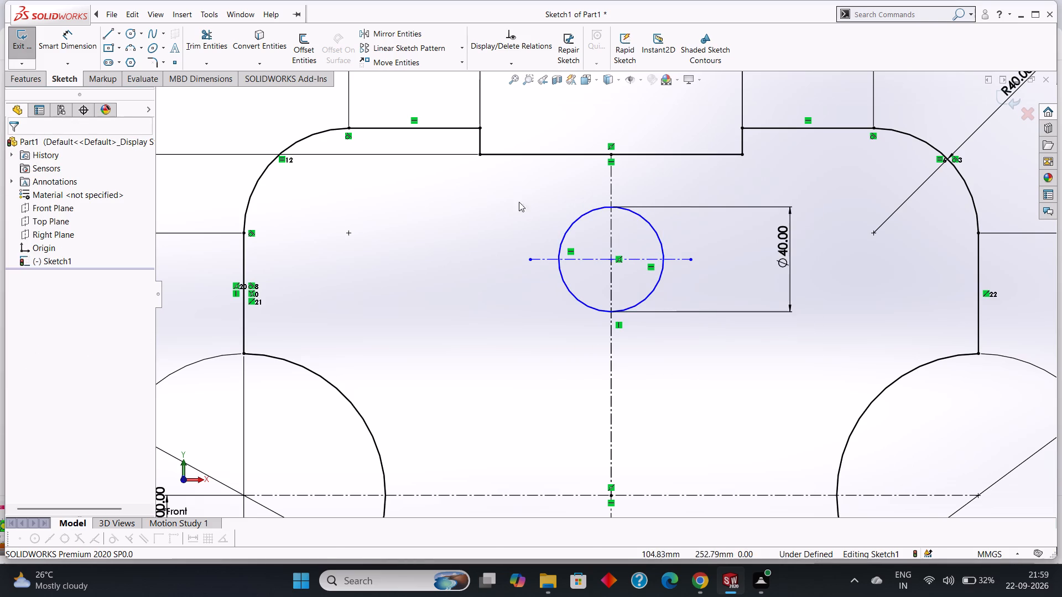
Draw a 10 mm horizontal centerline along the upper notch's bottom edge, from its midpoint toward the left.
click(109, 33)
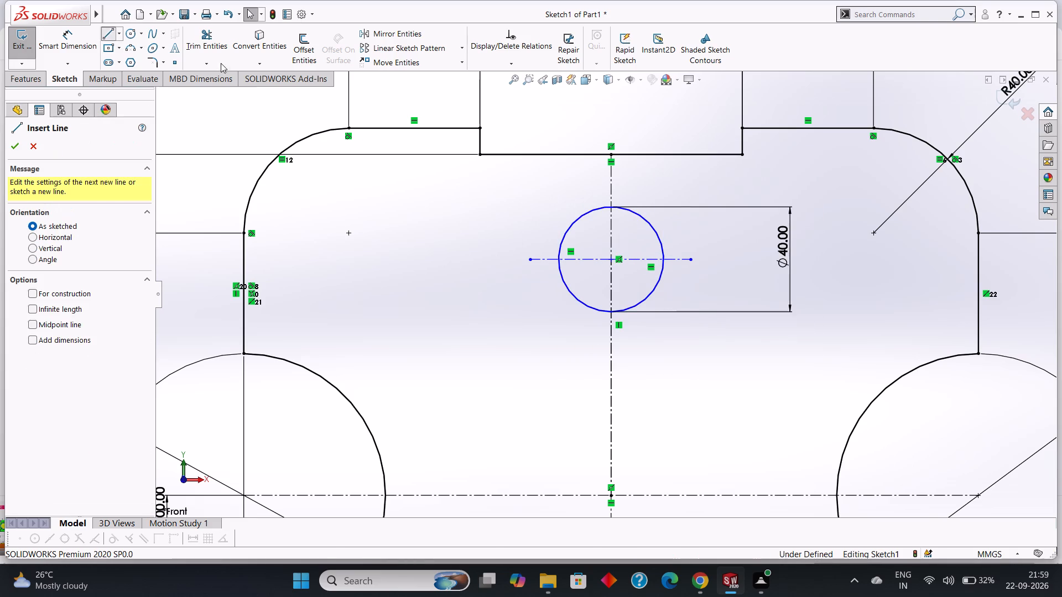
click(122, 34)
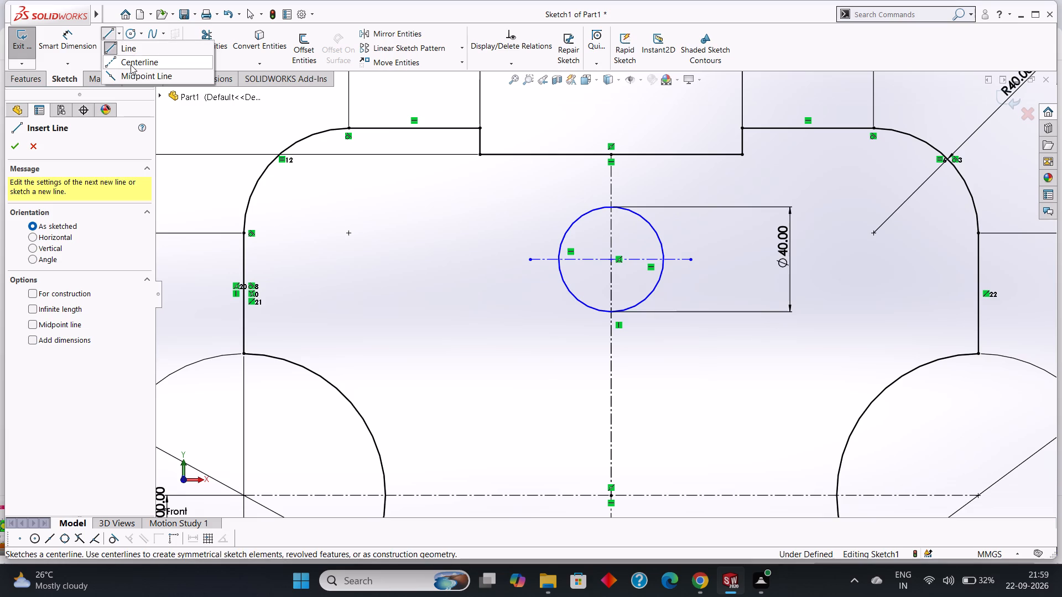
click(131, 65)
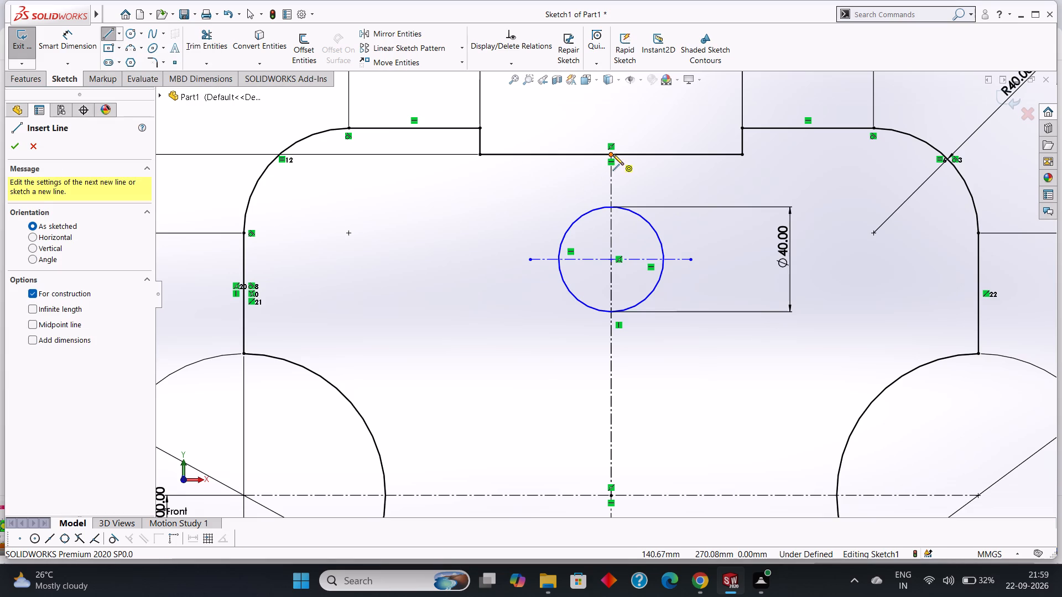
click(613, 154)
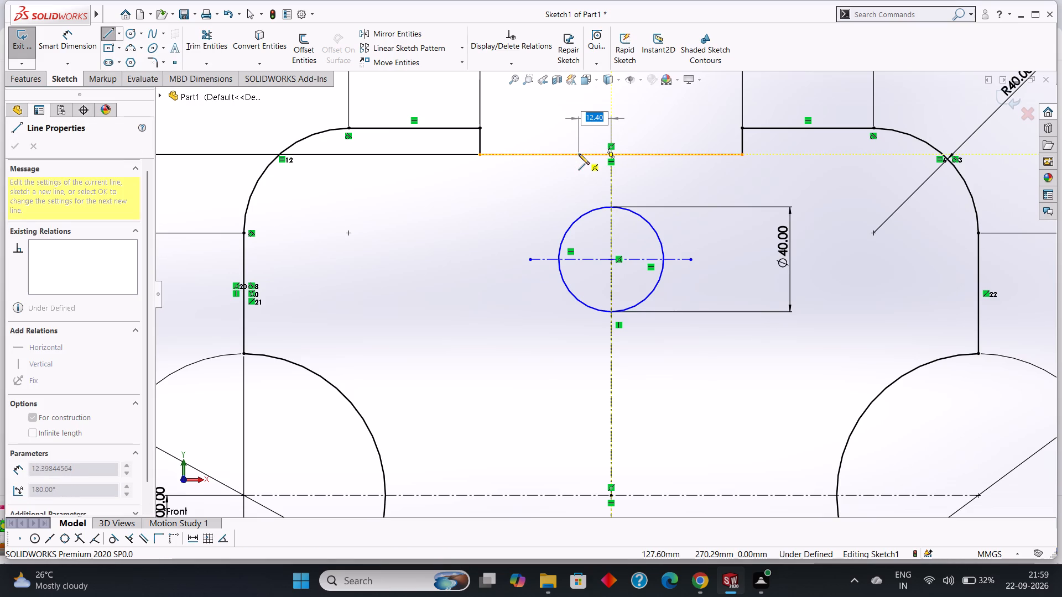
text(10)
key(Return)
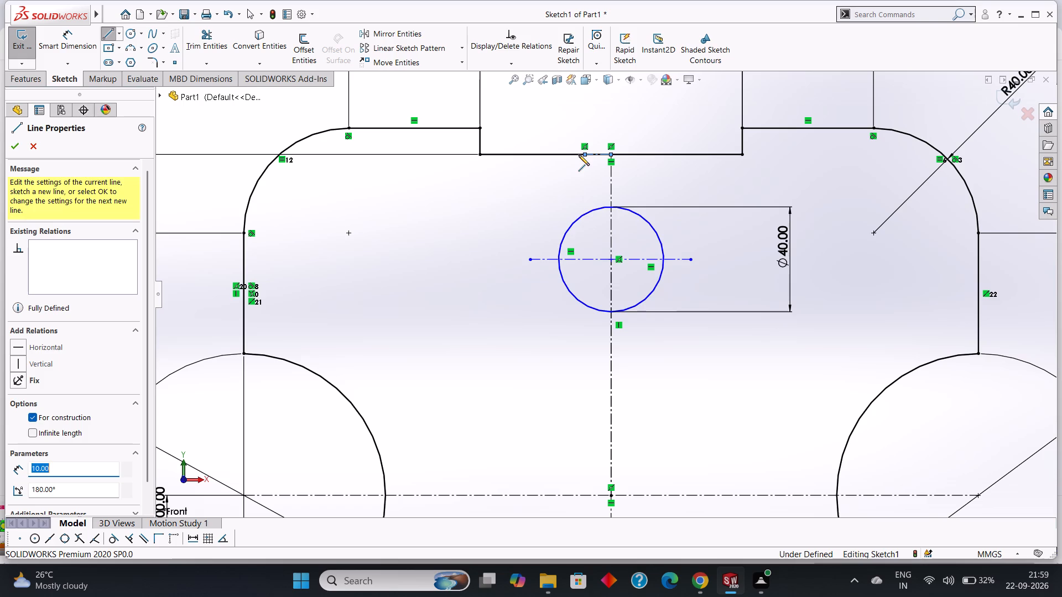
right_click(541, 194)
click(570, 206)
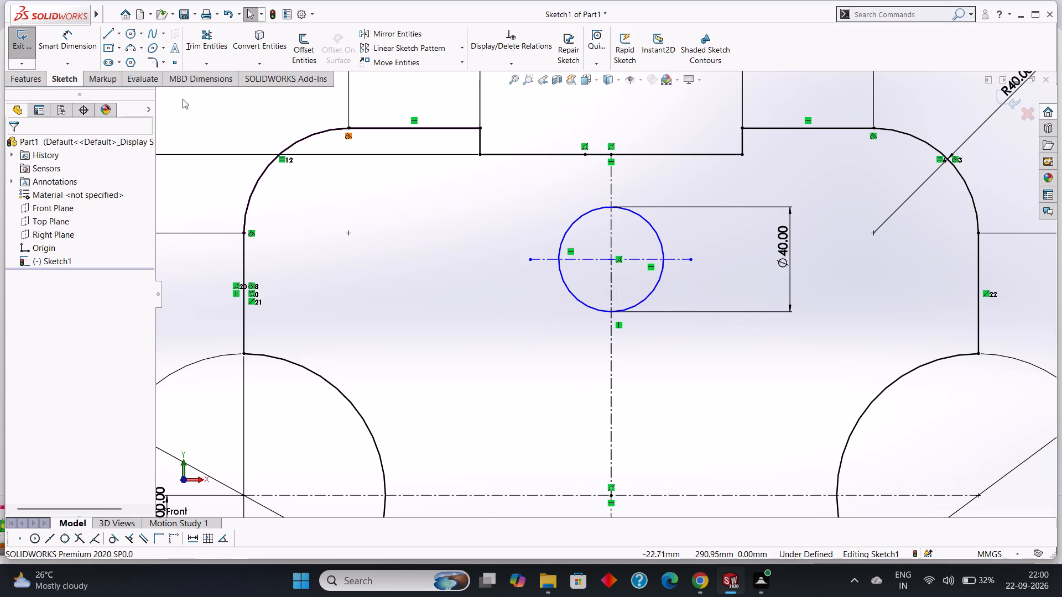
Draw a vertical line about 22.68 mm long from the 10 mm centerline's left end down to the 40 mm circle.
click(105, 34)
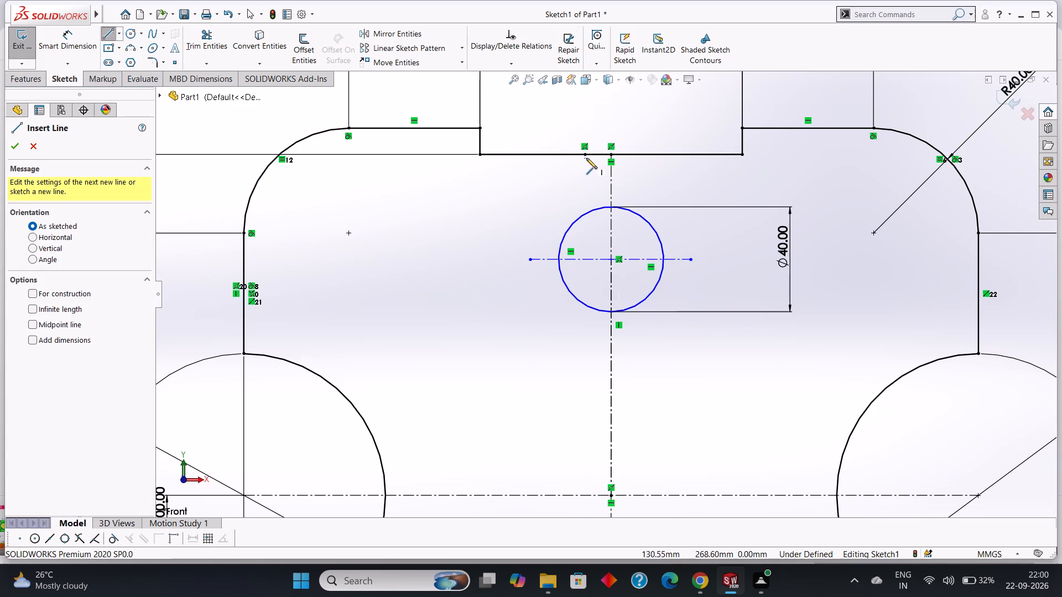
click(584, 155)
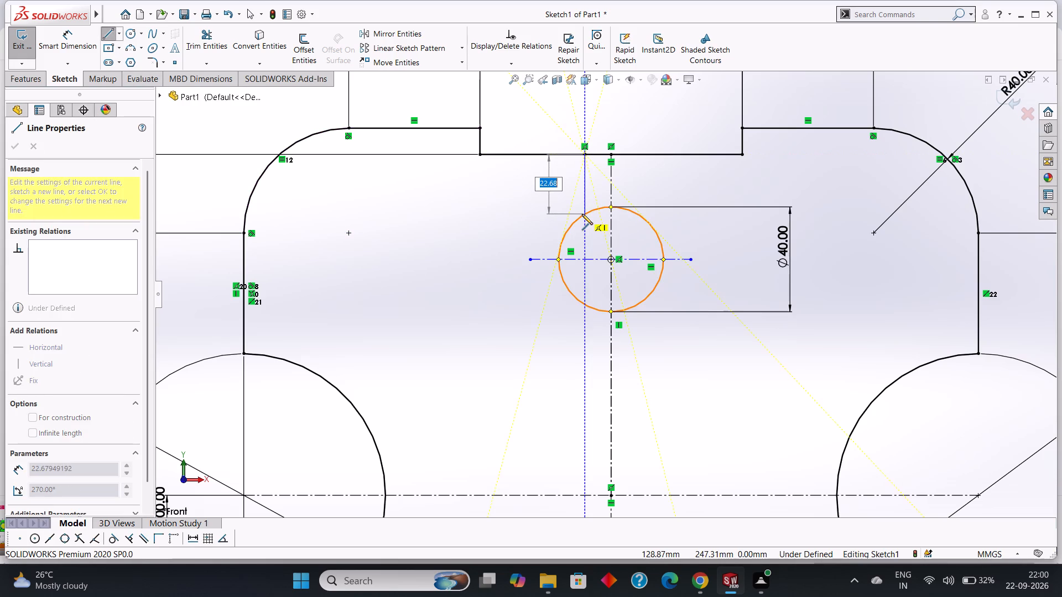
click(582, 214)
right_click(535, 192)
click(565, 201)
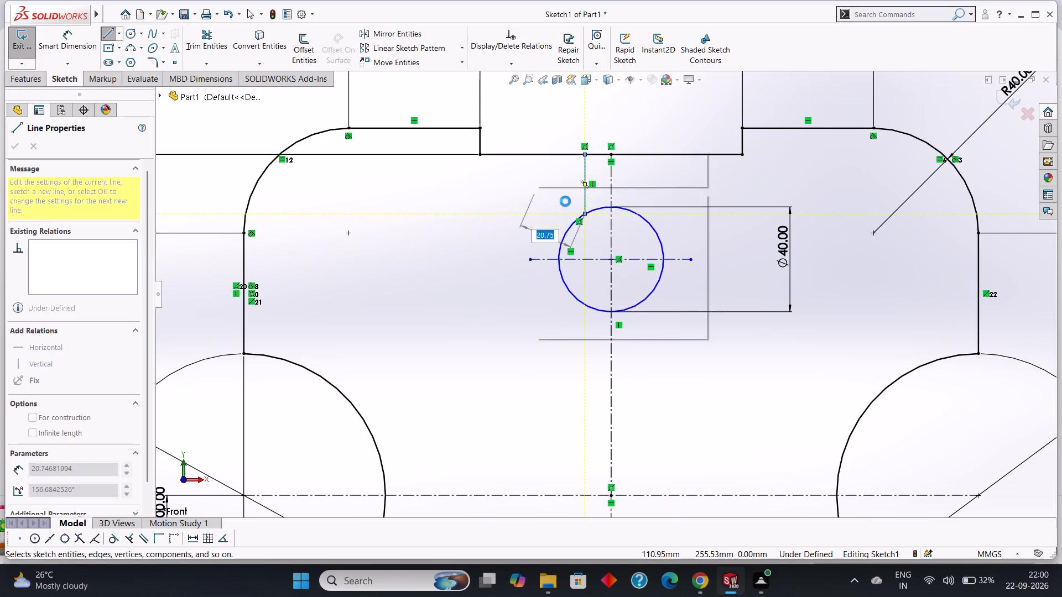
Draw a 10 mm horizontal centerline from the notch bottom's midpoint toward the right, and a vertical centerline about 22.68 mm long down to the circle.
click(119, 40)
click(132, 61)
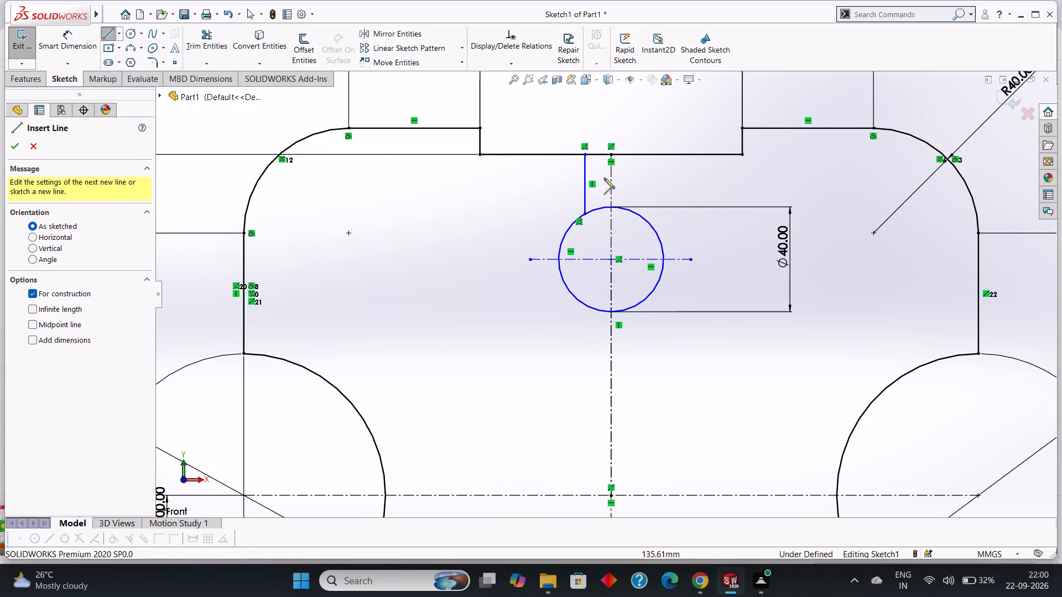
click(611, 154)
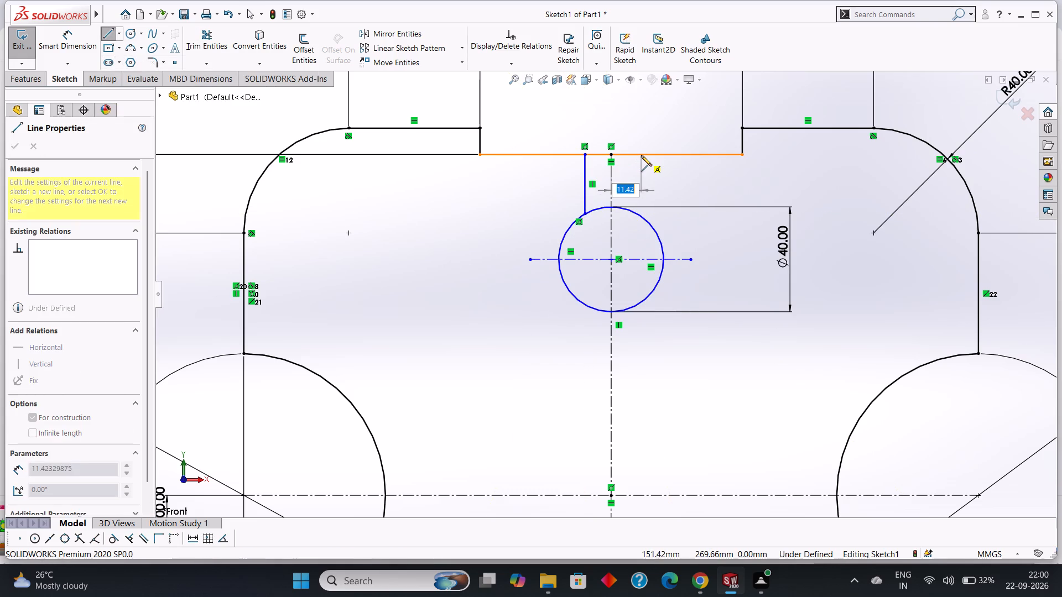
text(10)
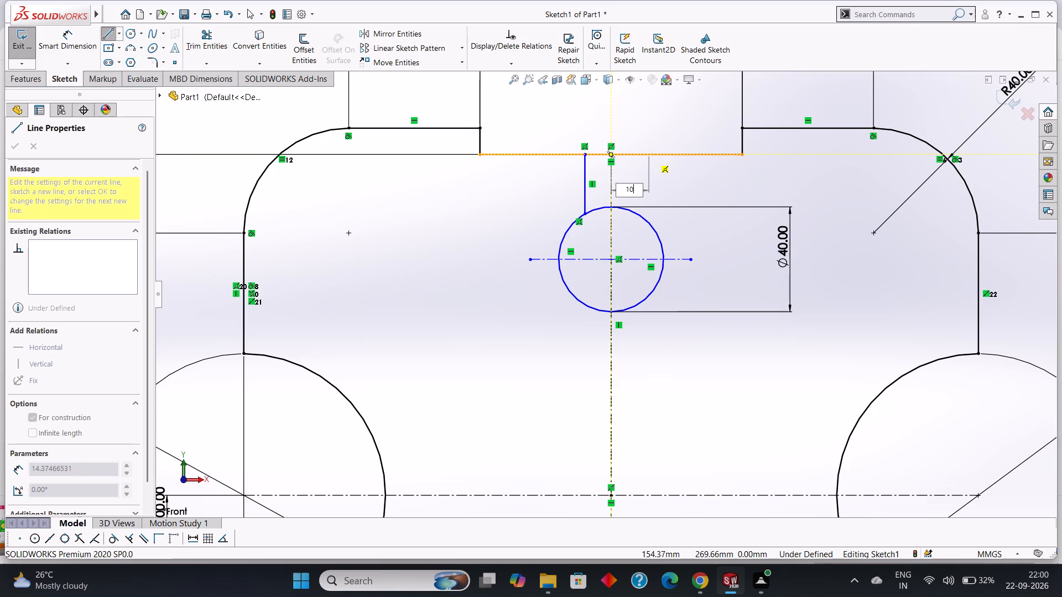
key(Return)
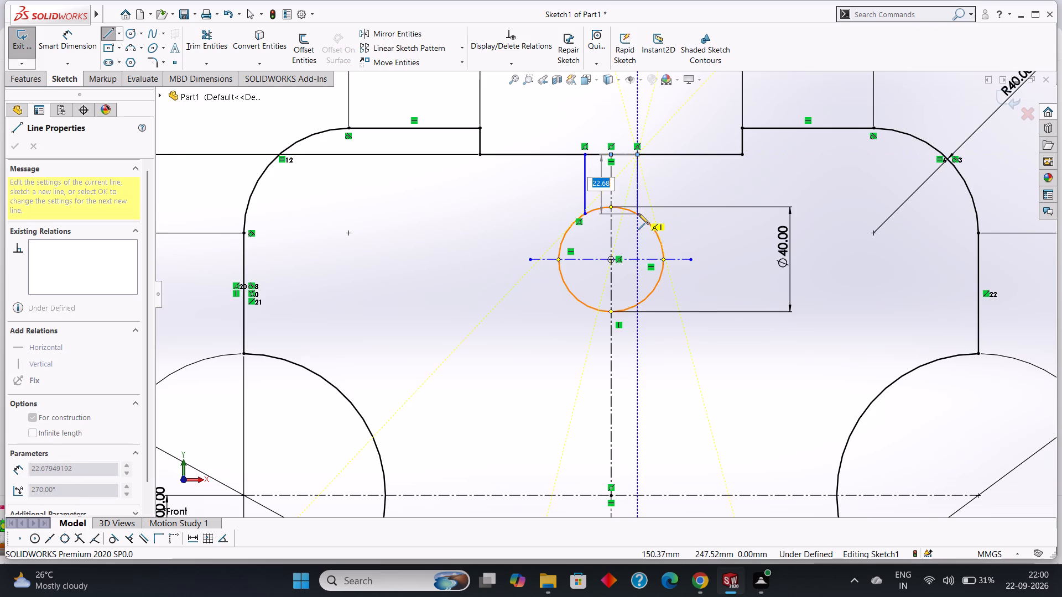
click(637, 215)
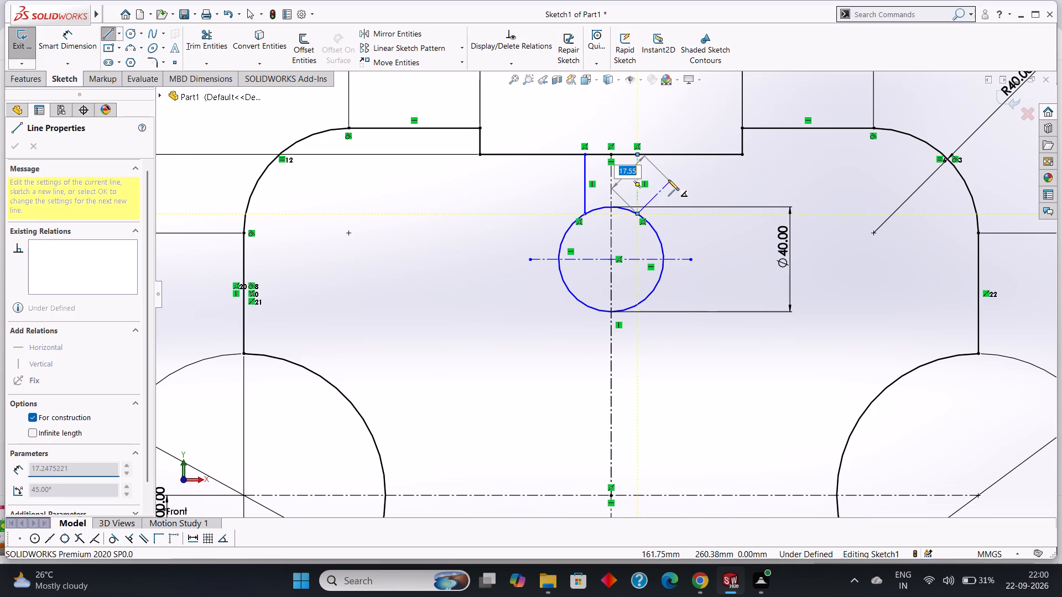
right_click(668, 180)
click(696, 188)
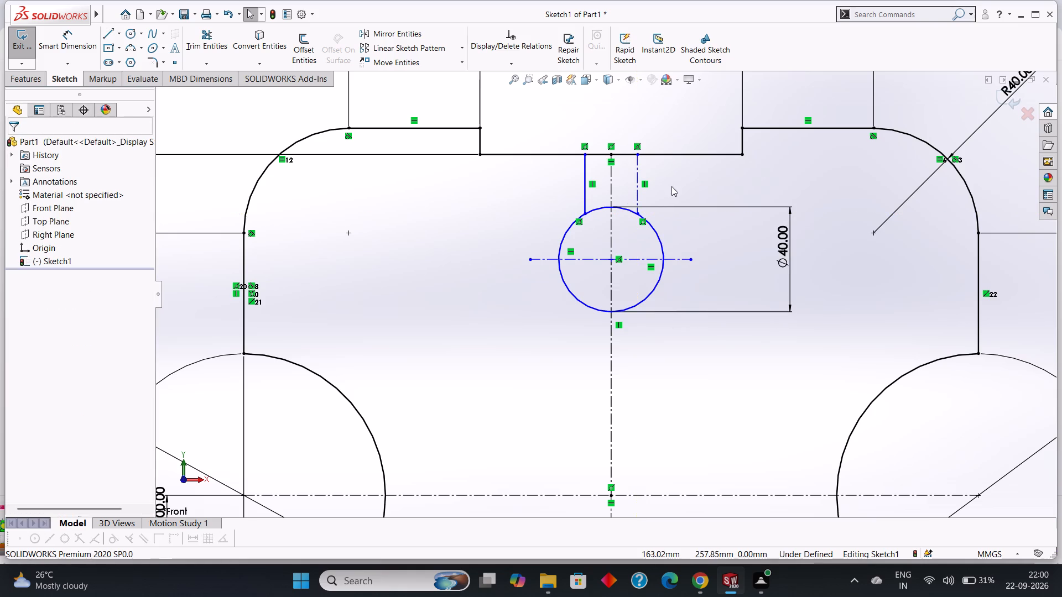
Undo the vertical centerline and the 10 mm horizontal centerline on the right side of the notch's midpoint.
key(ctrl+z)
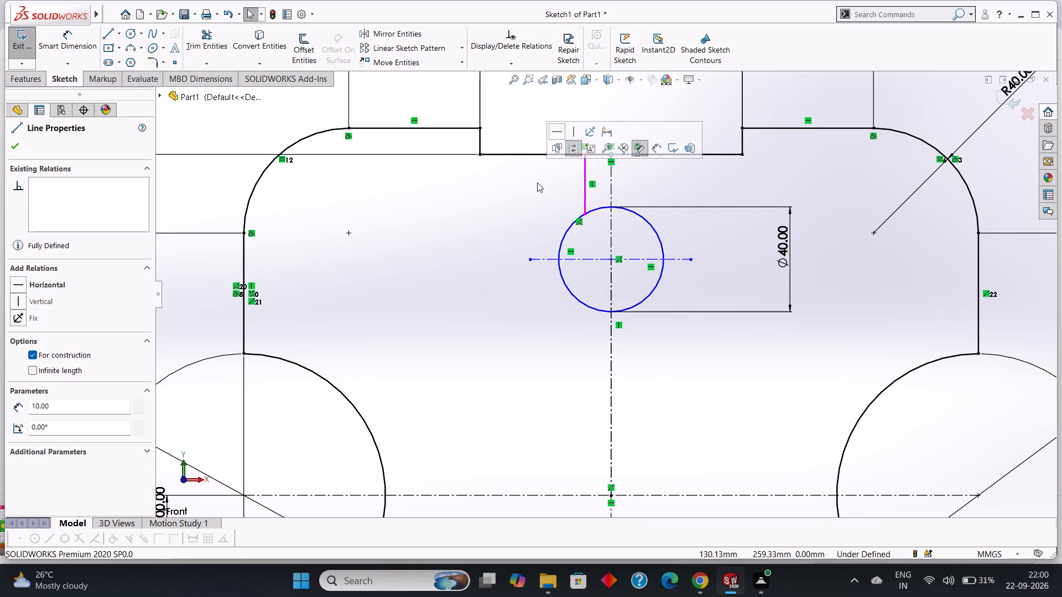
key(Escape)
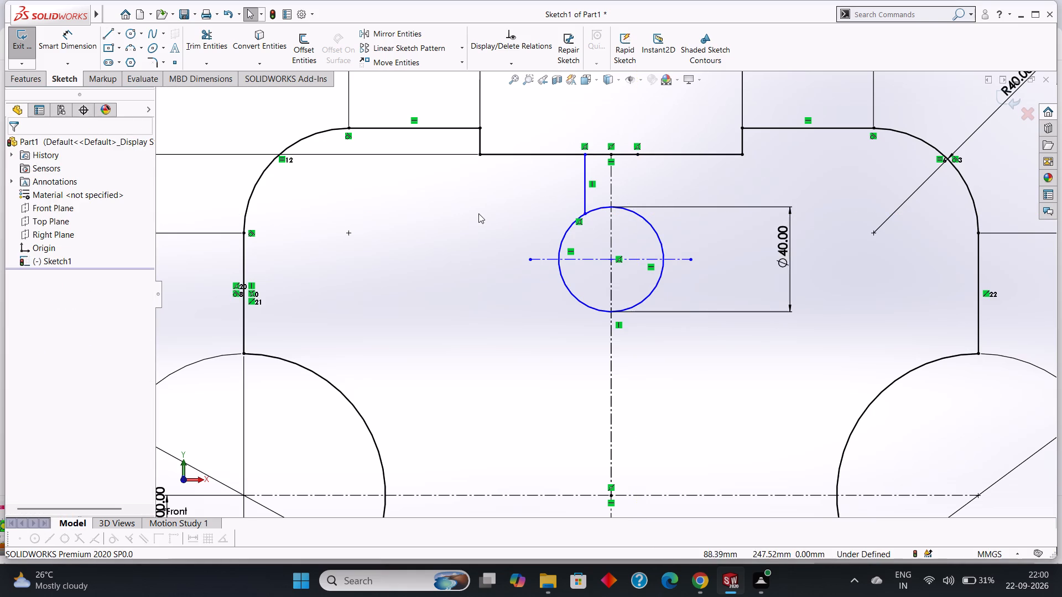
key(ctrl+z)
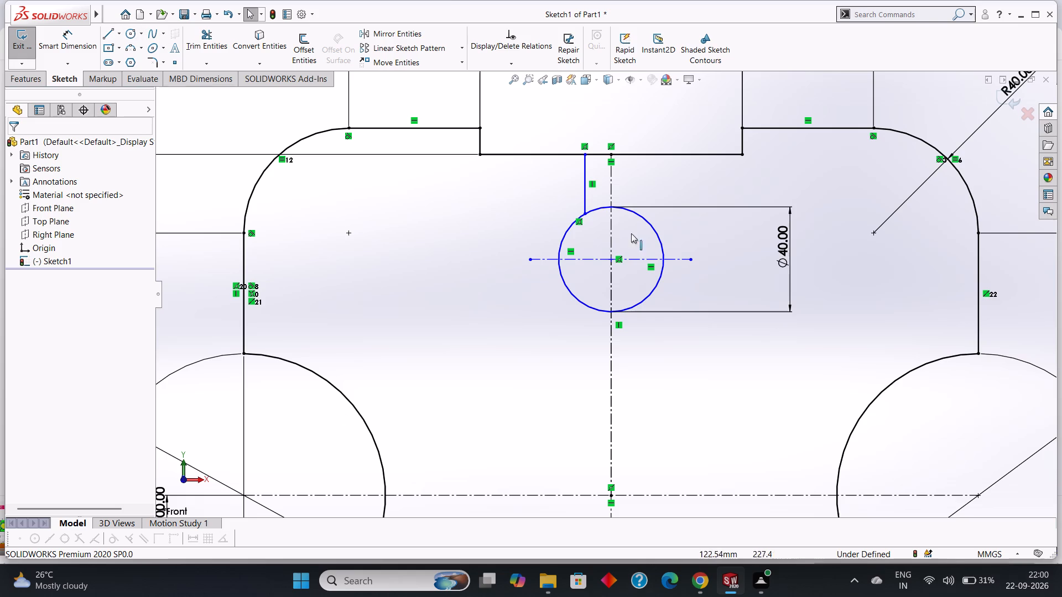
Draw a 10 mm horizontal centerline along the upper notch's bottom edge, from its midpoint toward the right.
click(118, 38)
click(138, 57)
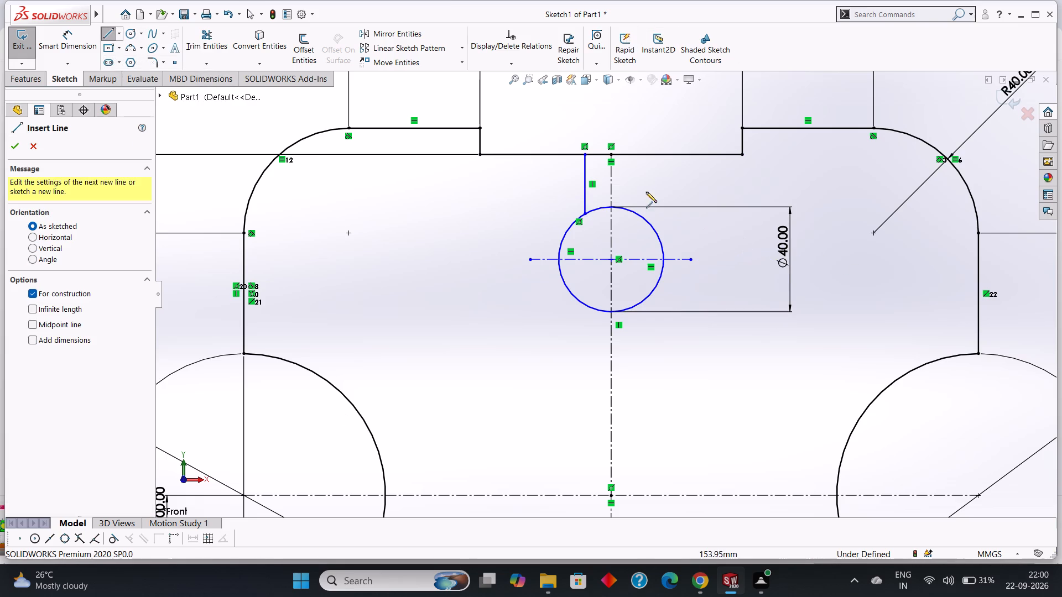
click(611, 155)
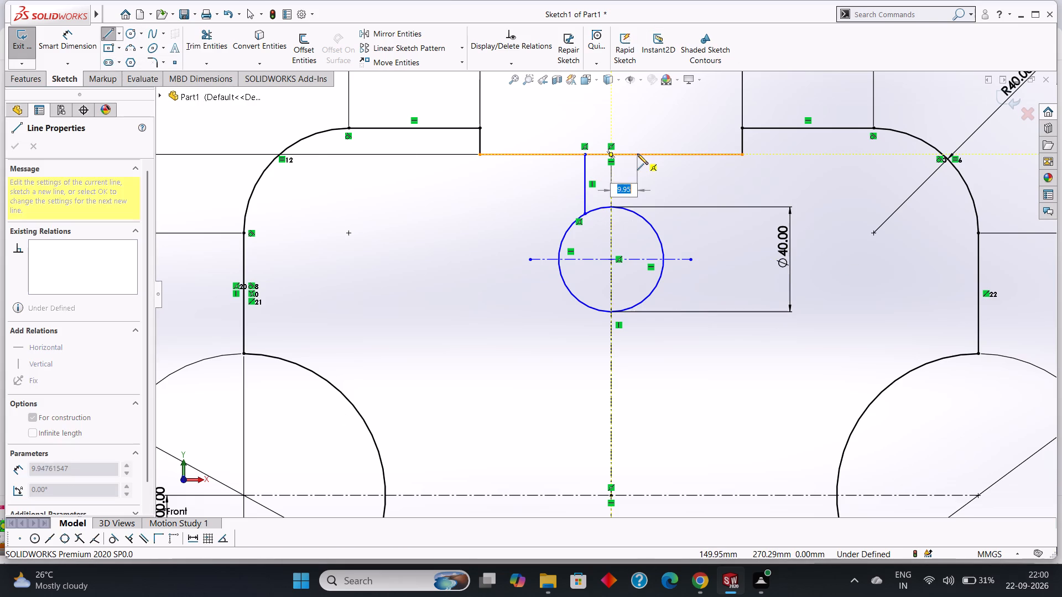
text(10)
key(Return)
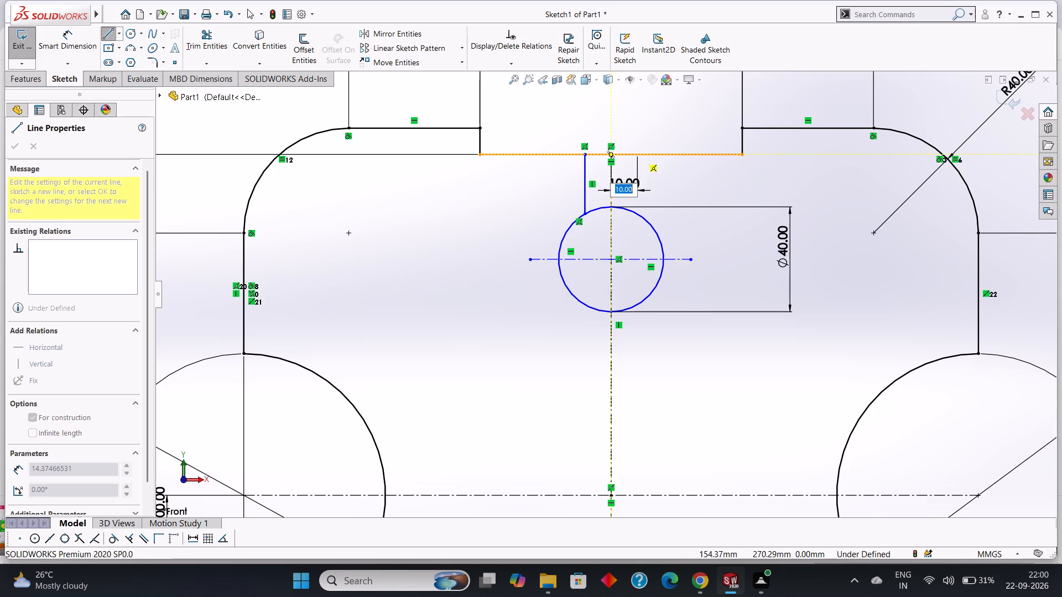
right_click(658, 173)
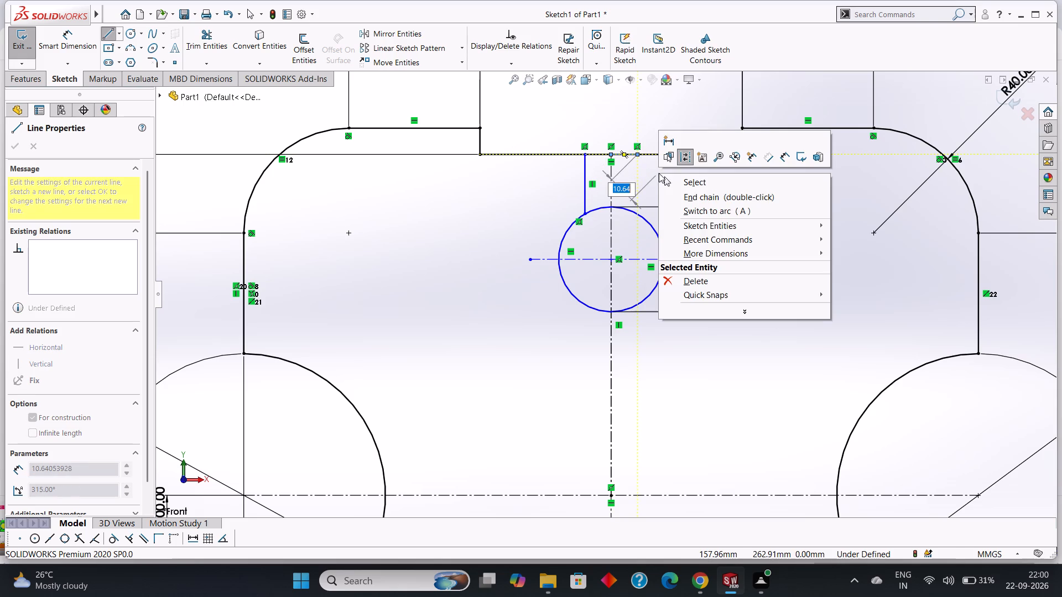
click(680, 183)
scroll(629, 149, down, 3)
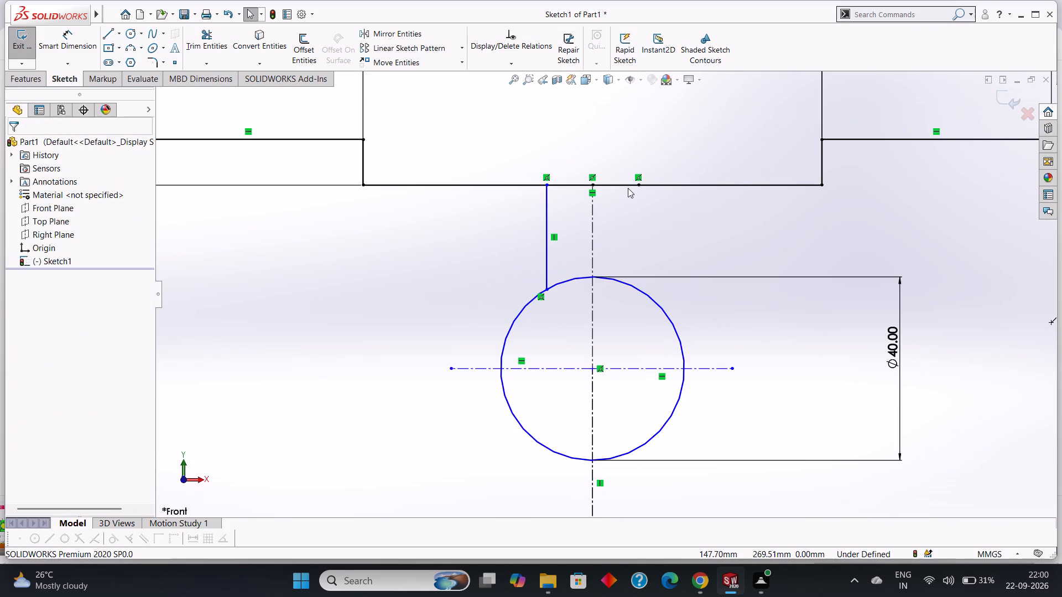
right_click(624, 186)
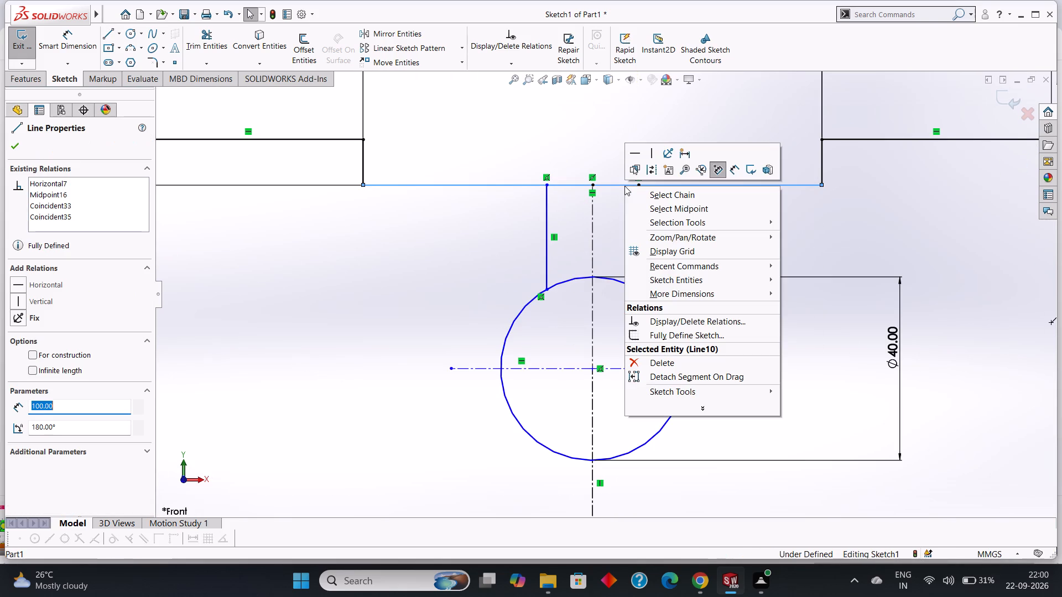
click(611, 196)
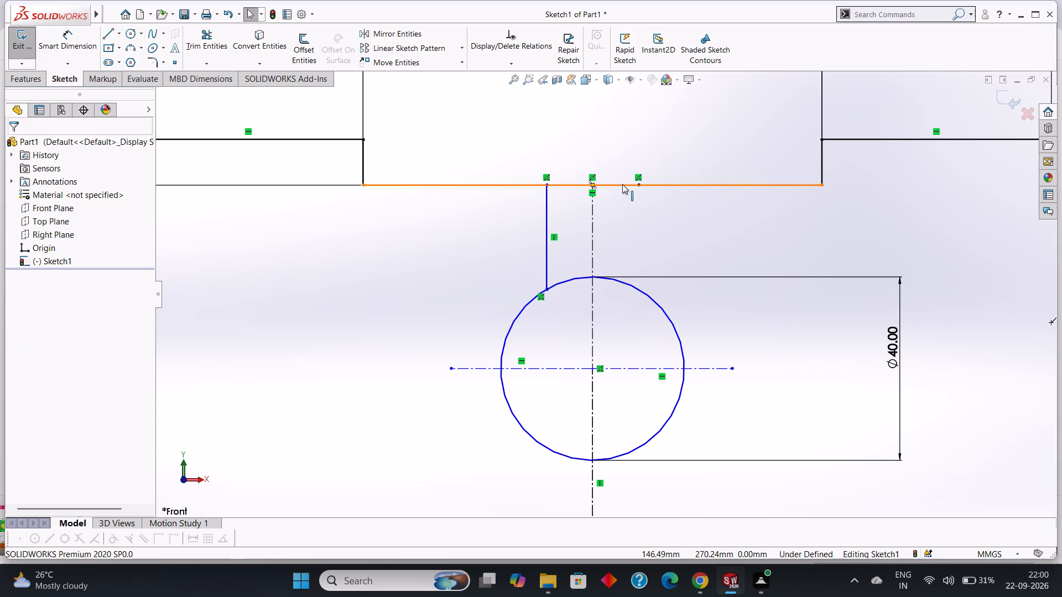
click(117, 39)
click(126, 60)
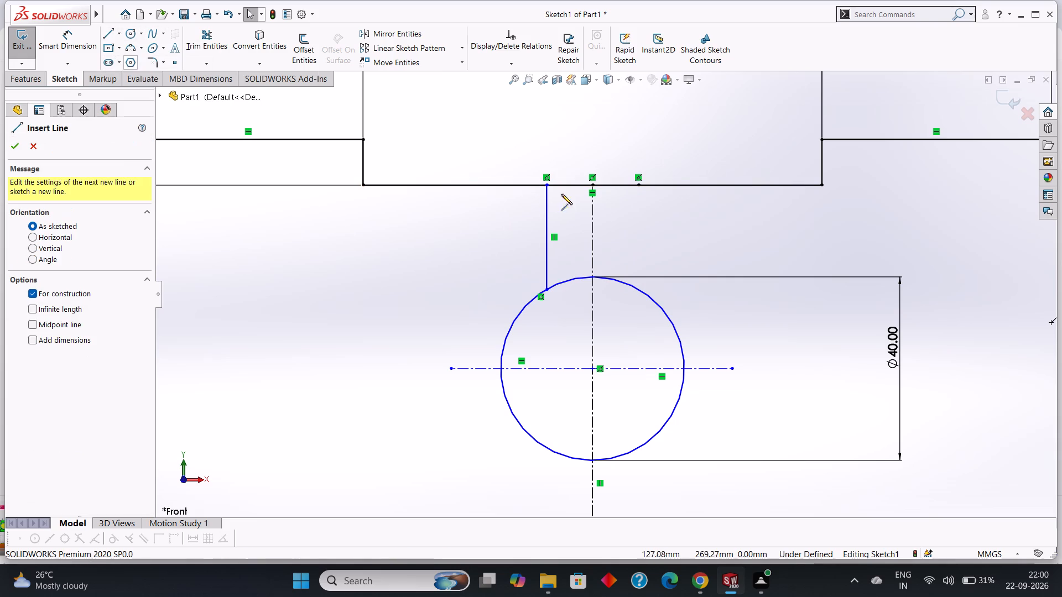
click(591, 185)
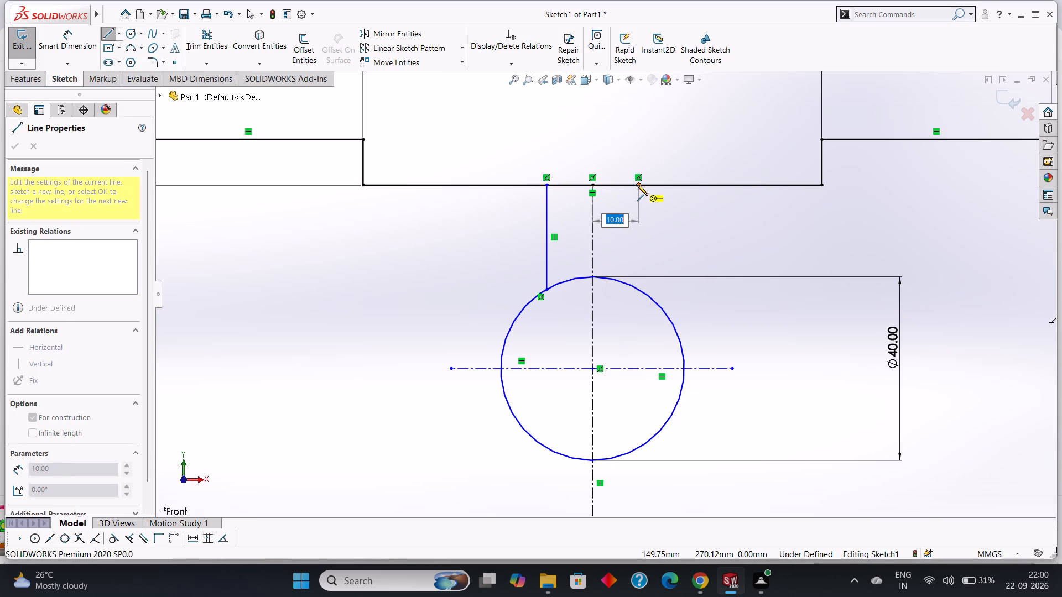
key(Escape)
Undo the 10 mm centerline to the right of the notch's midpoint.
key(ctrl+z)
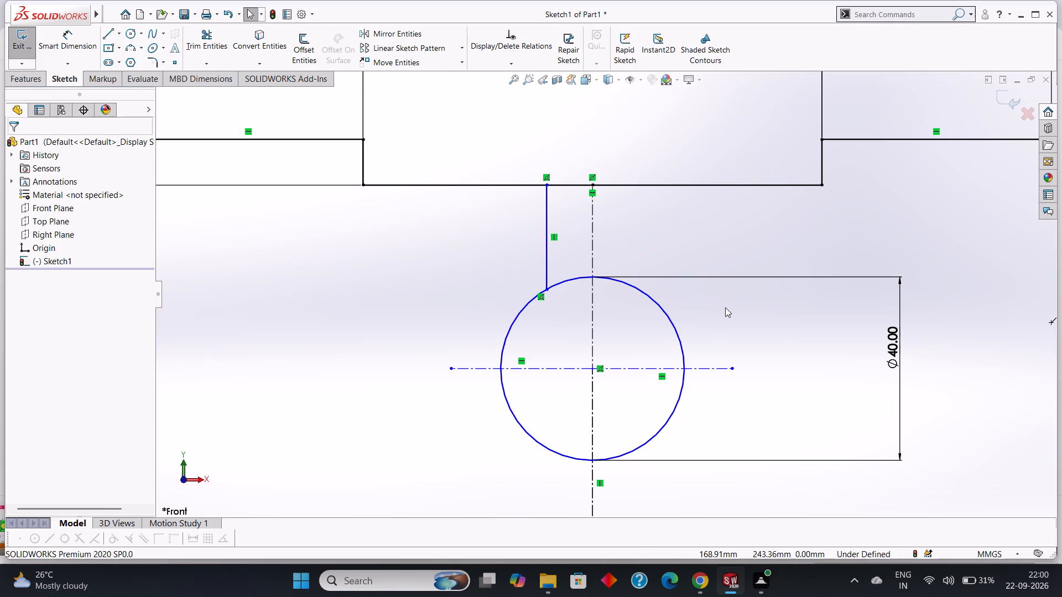
Draw a 10 mm horizontal centerline along the upper notch's bottom edge, from its midpoint toward the right.
click(105, 33)
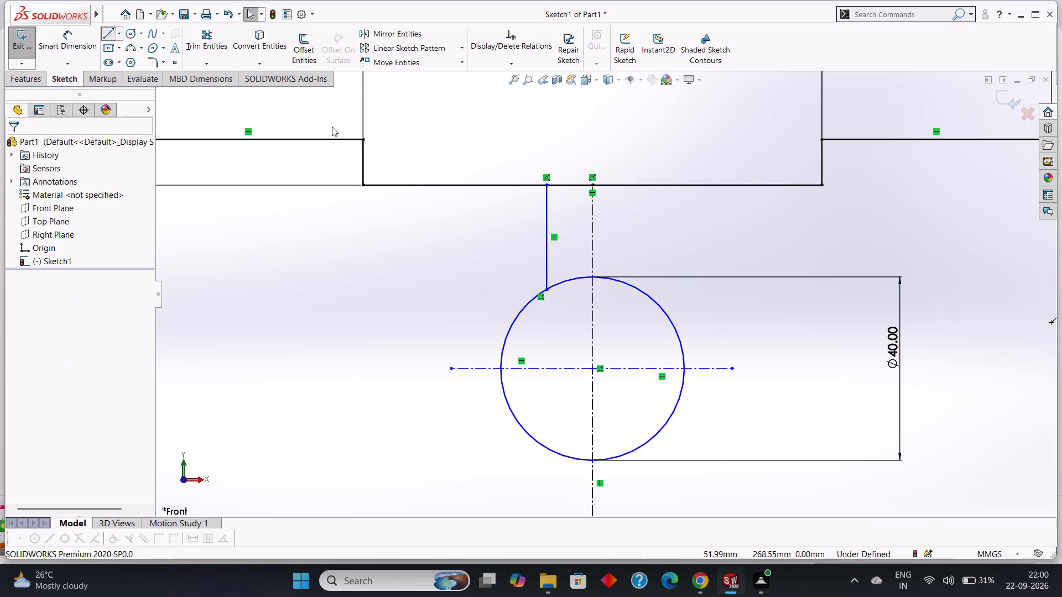
click(117, 35)
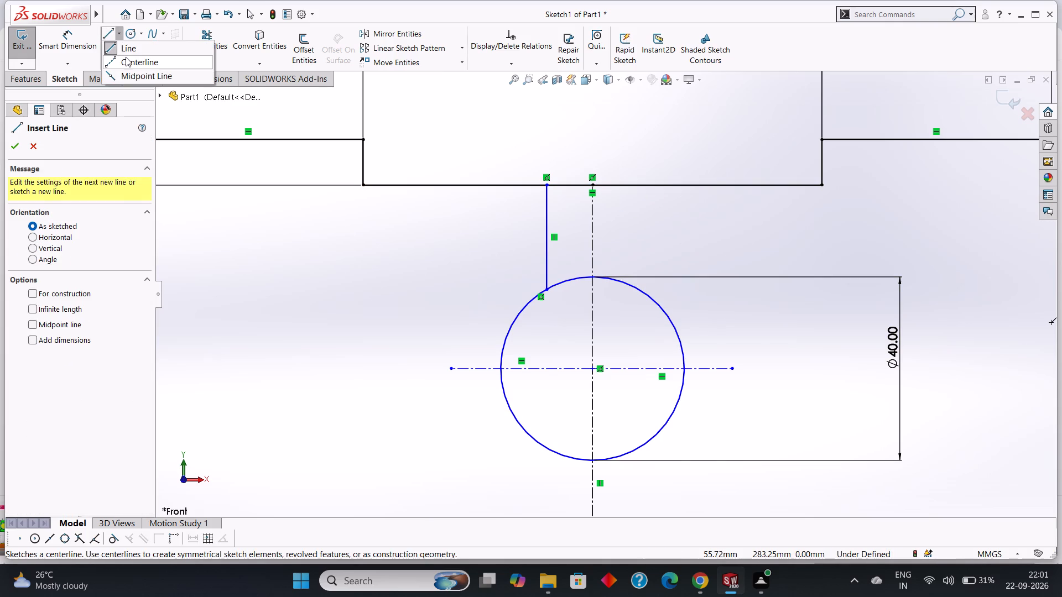
click(130, 62)
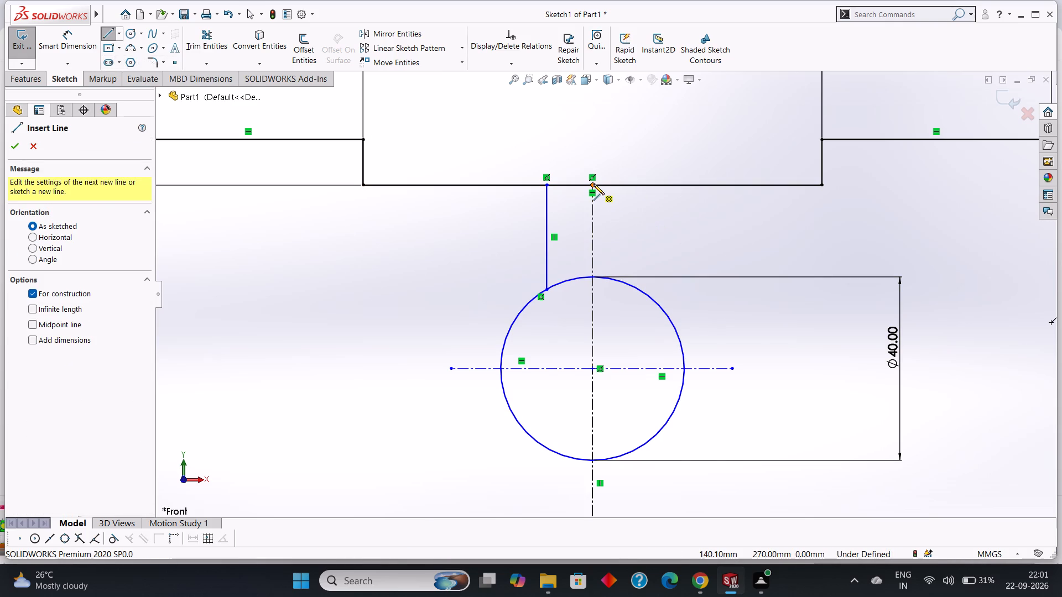
click(594, 184)
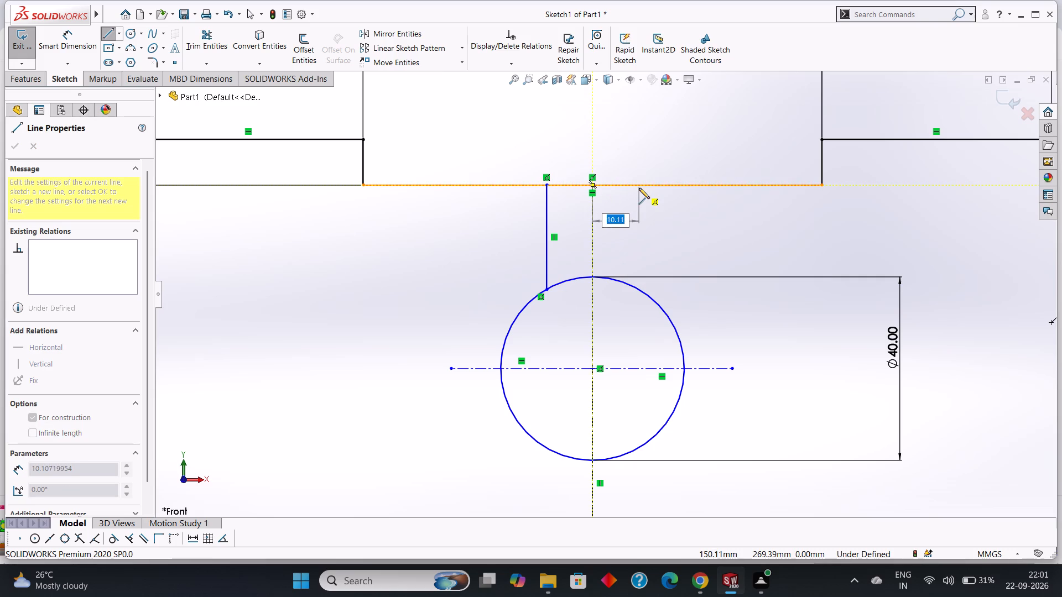
text(10)
key(Return)
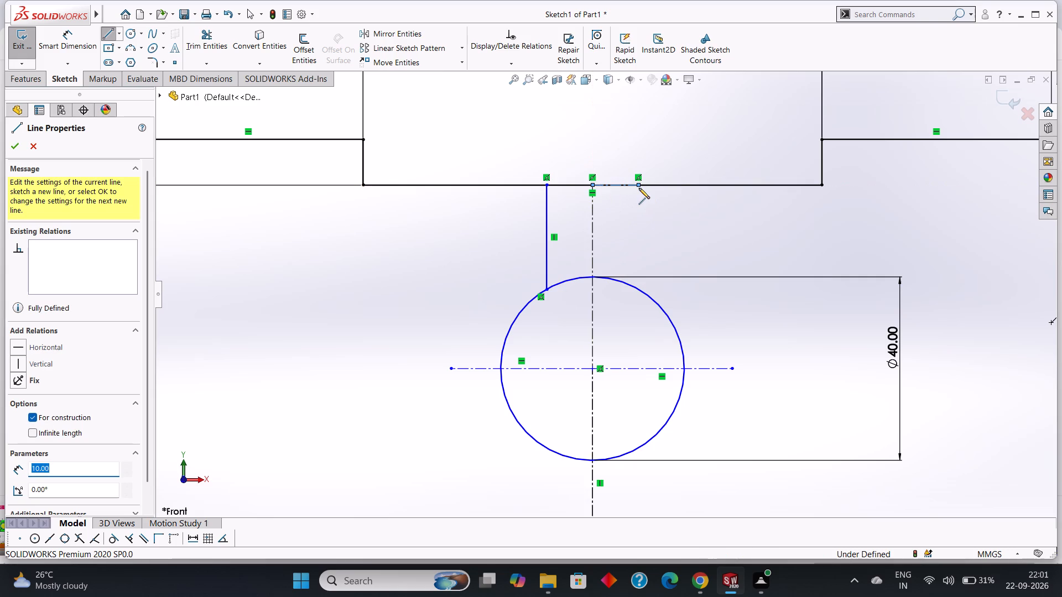
right_click(655, 219)
click(686, 225)
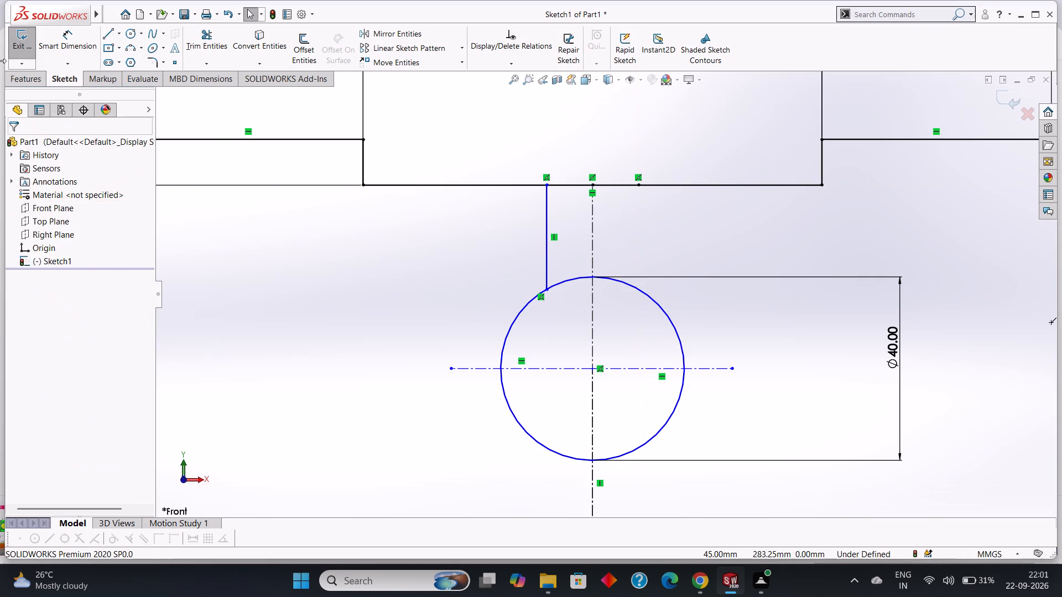
Draw a solid vertical line about 22.68 mm long from the right 10 mm centerline's outer end down to the 40 mm circle.
click(111, 33)
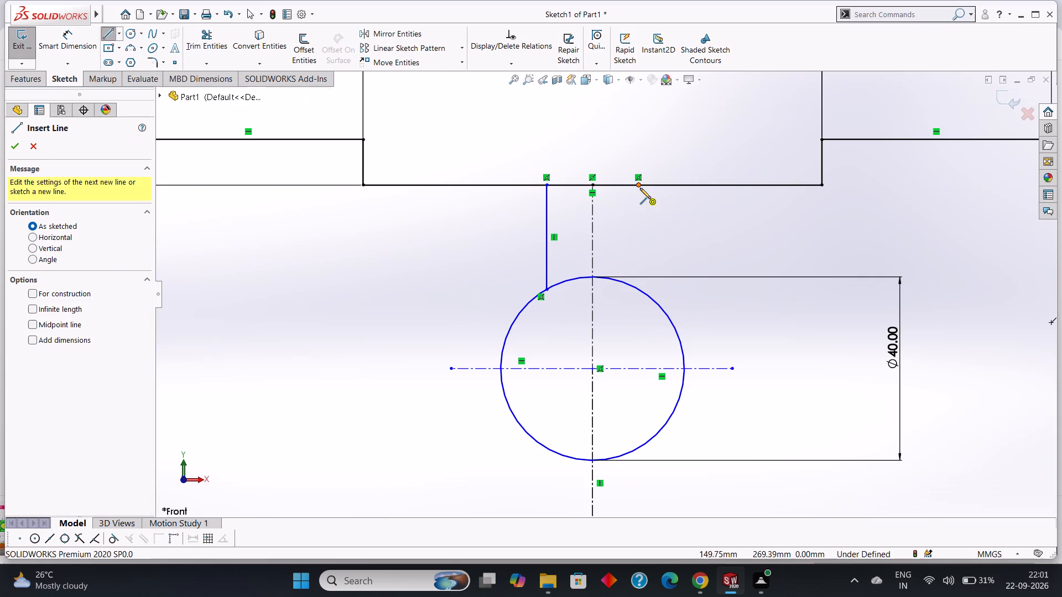
click(638, 186)
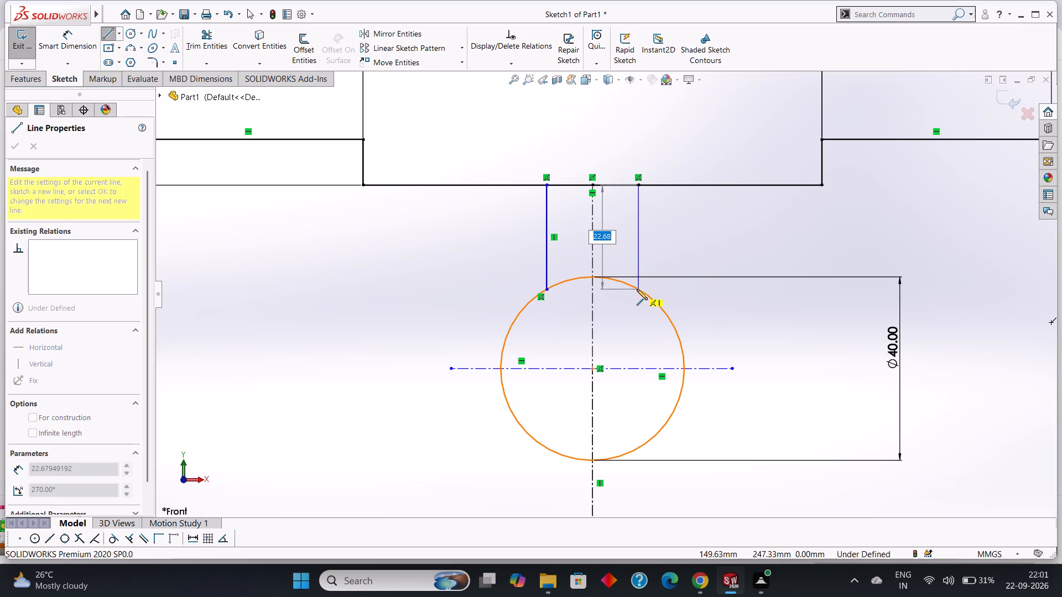
click(637, 289)
right_click(695, 235)
click(718, 247)
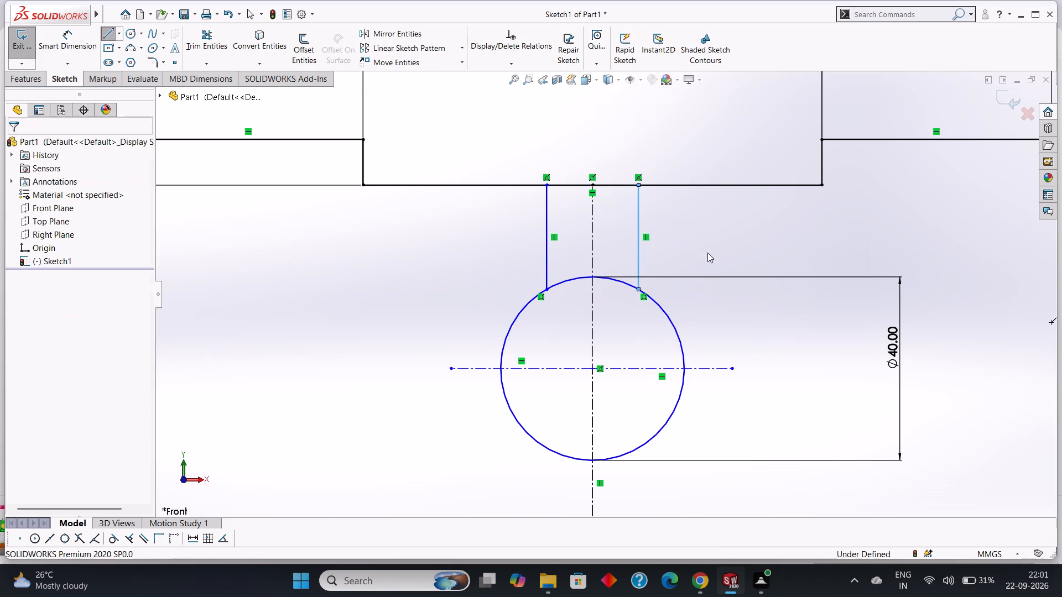
Power trim the notch's bottom edge and the 40 mm circle's upper arc between the two vertical lines to open the slot neck.
scroll(693, 255, up, 2)
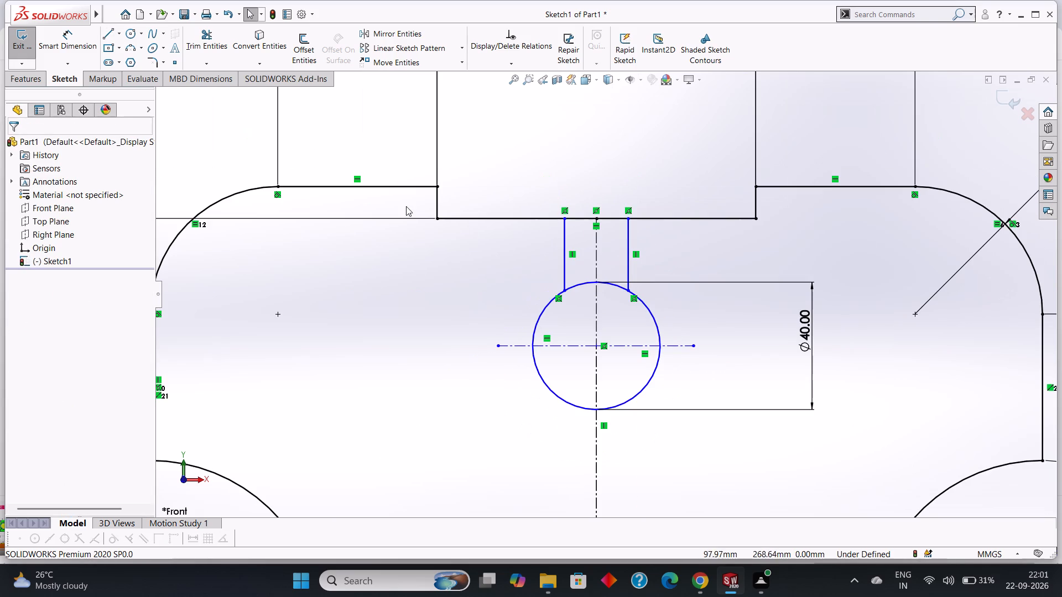
click(204, 35)
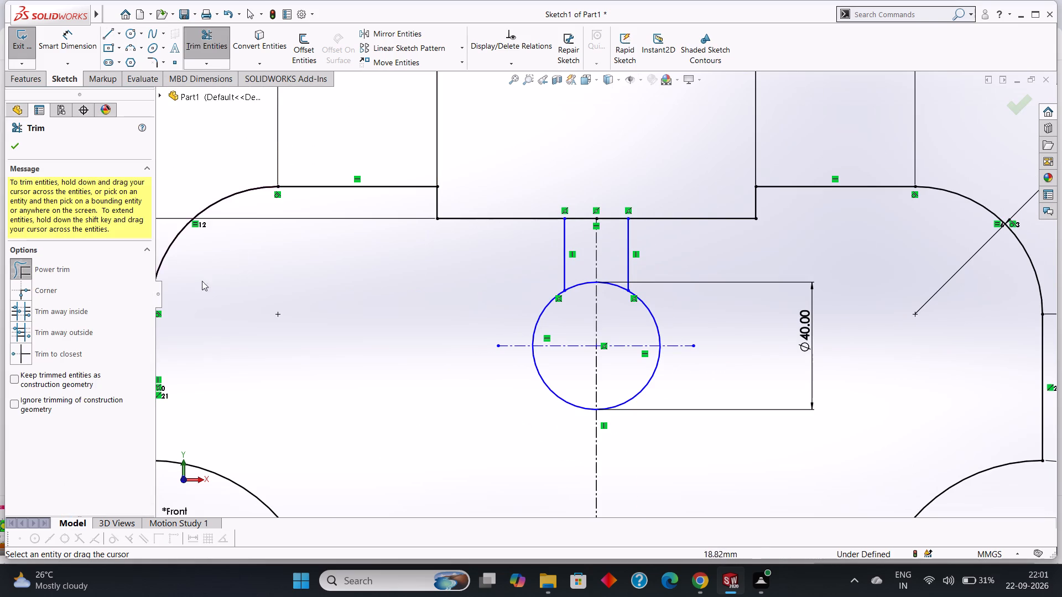
click(50, 266)
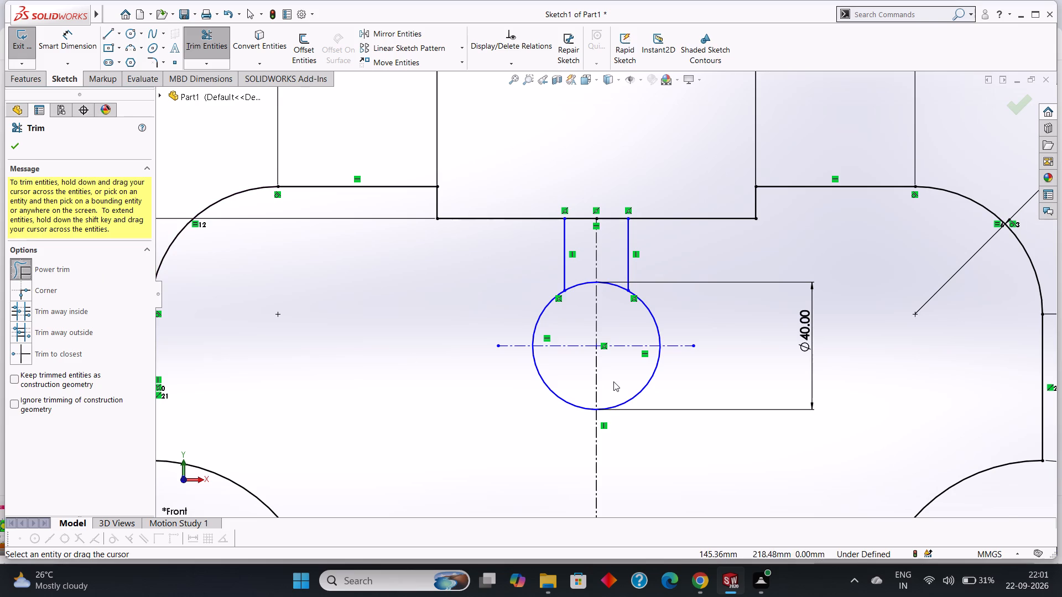
scroll(613, 379, down, 1)
drag(577, 157, 580, 159)
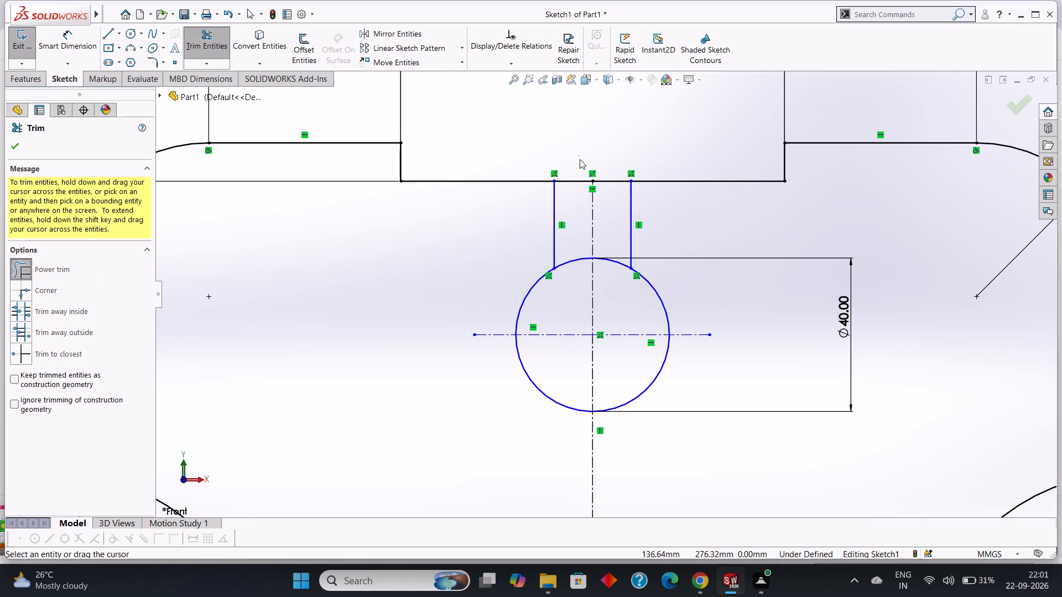
drag(580, 159, 573, 263)
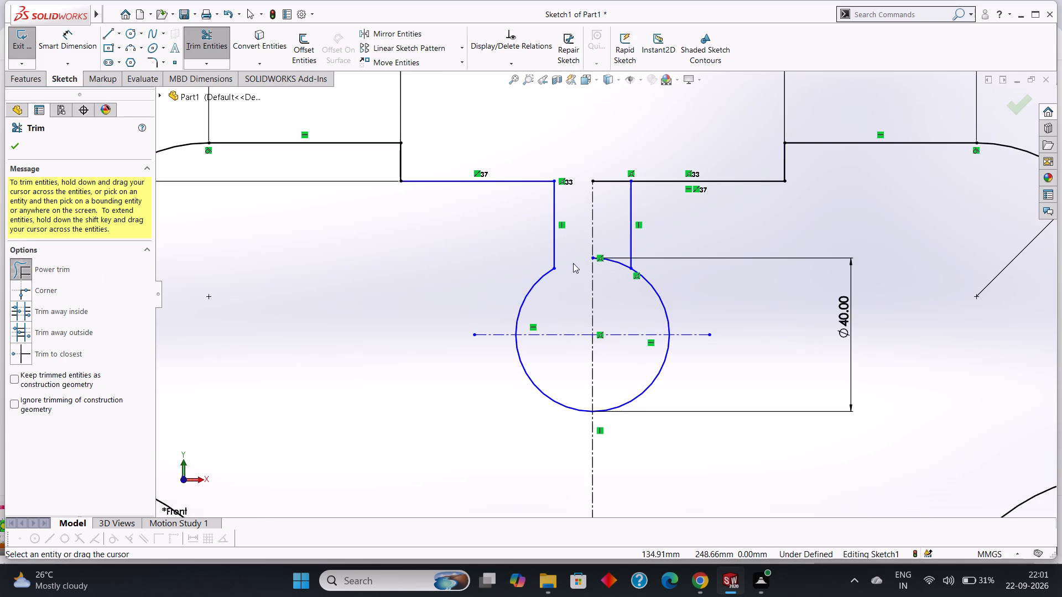
drag(611, 159, 612, 247)
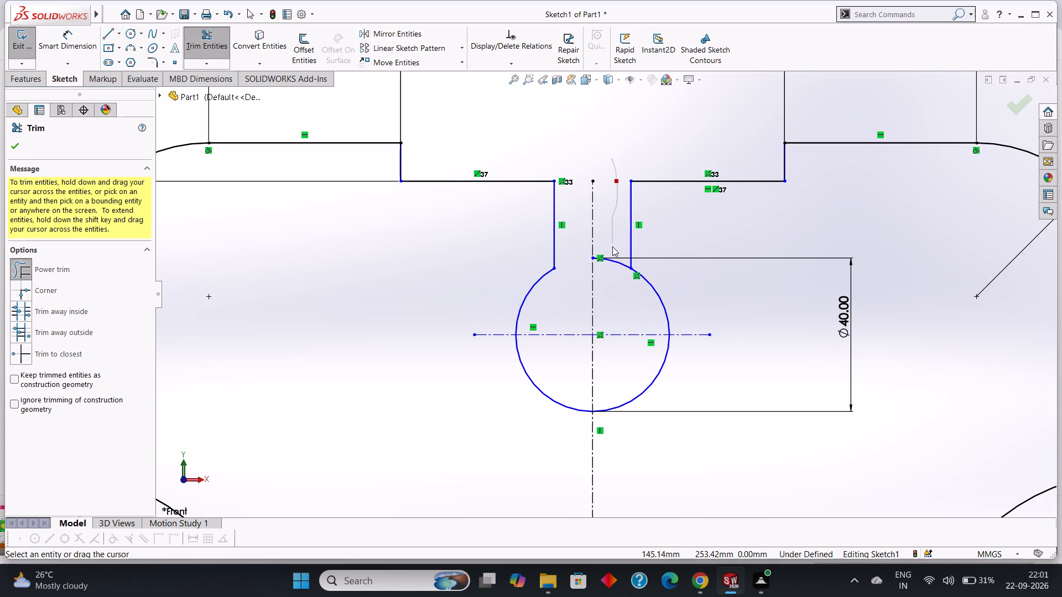
drag(612, 247, 615, 266)
scroll(612, 256, up, 5)
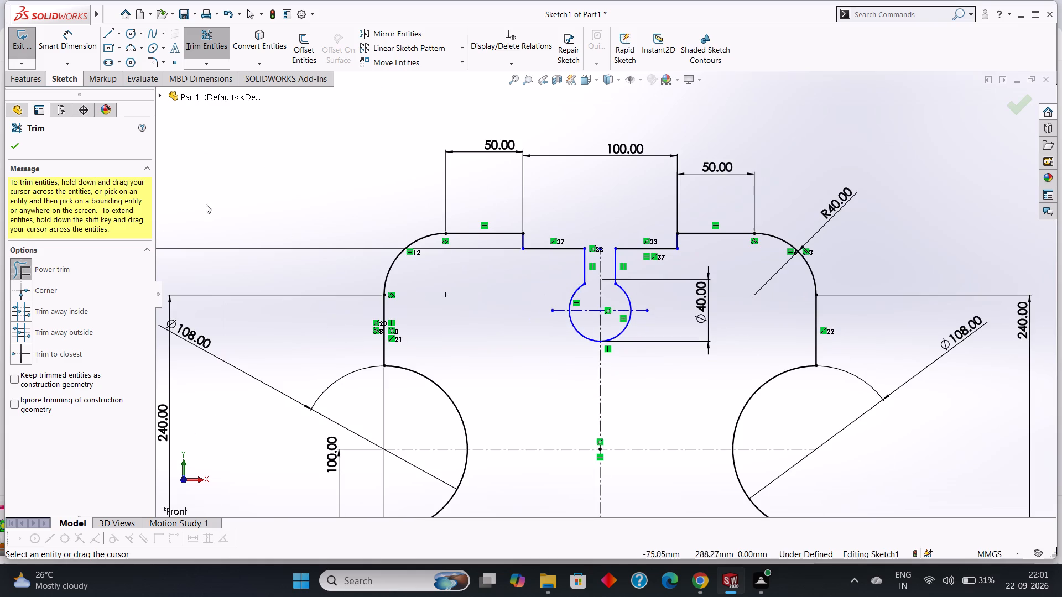
Finish trimming and examine the opened slot neck and the circle beneath the upper notch.
click(9, 150)
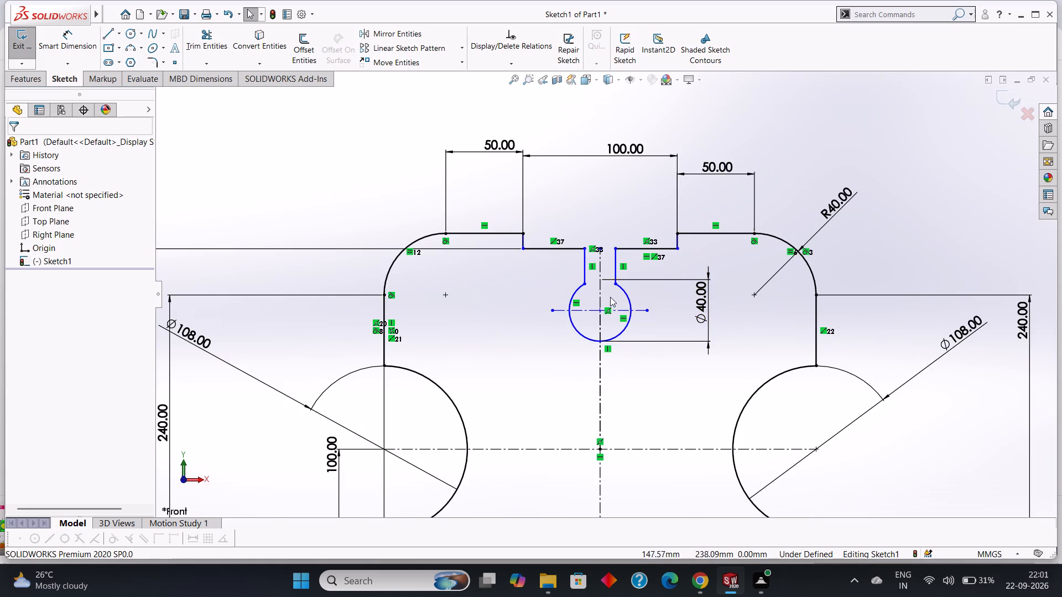
scroll(608, 296, down, 2)
scroll(555, 214, down, 1)
scroll(609, 218, down, 1)
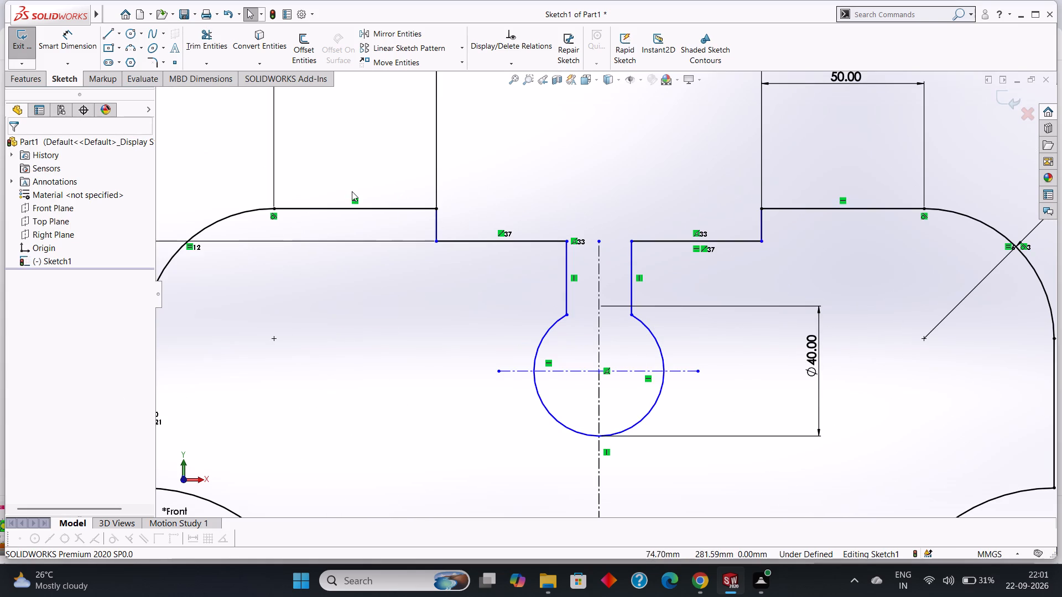
scroll(447, 221, down, 2)
scroll(460, 220, up, 2)
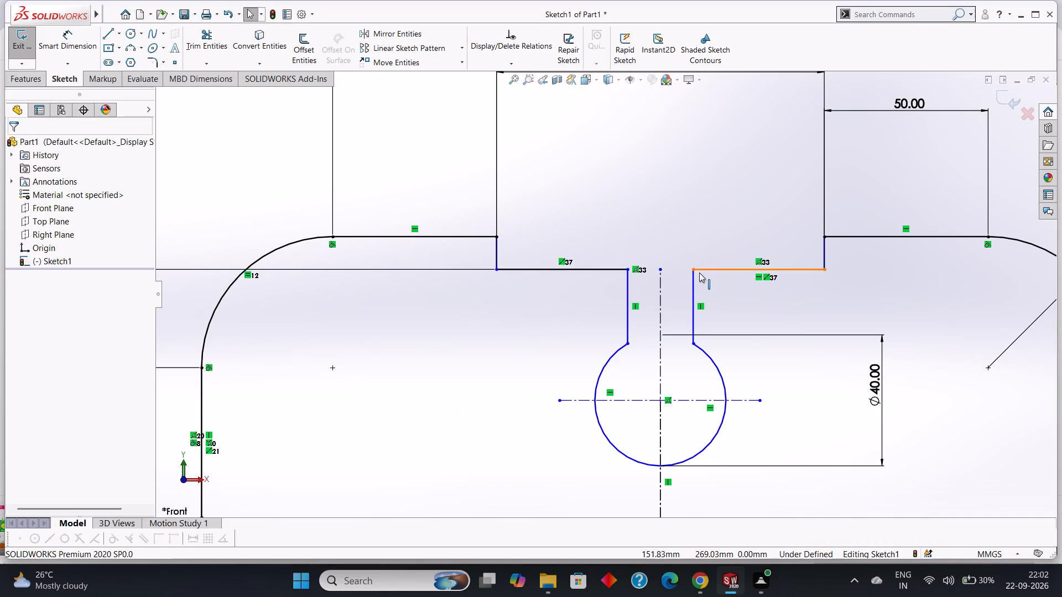
scroll(699, 273, up, 4)
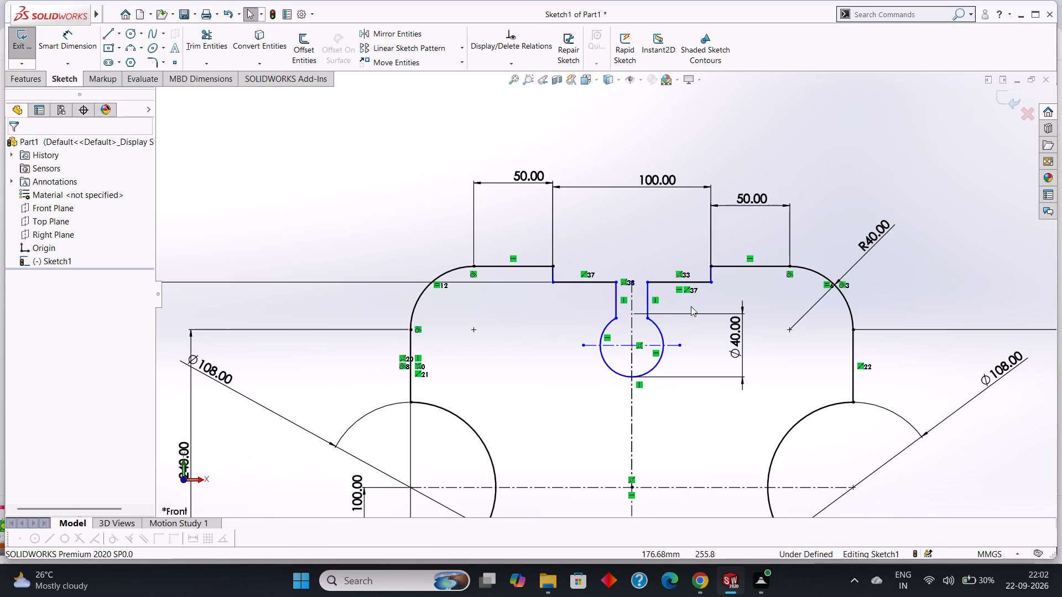
Dimension the slot neck's width at 20 mm between its two vertical sides.
click(70, 33)
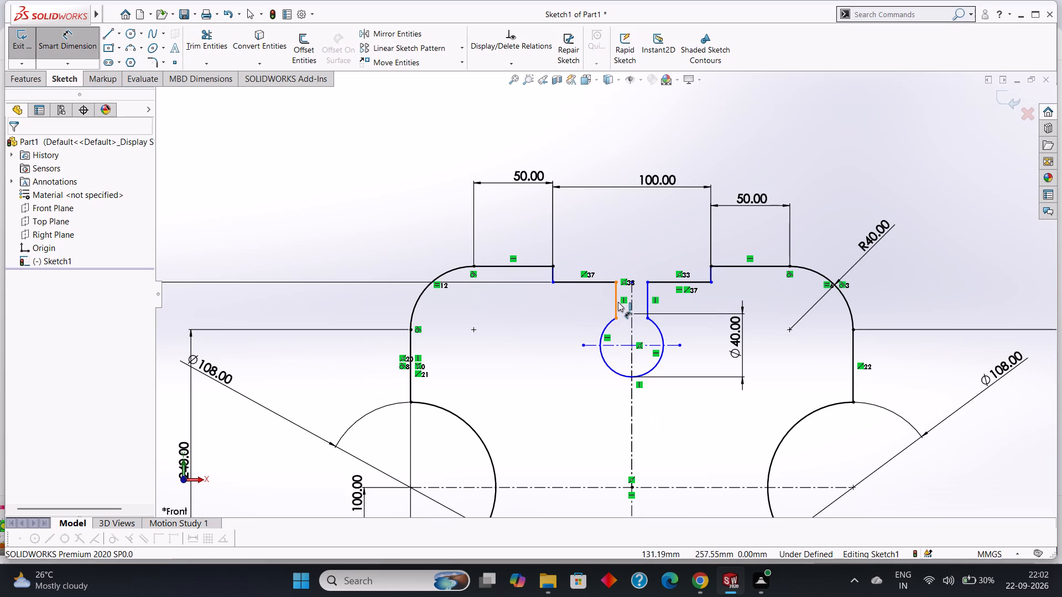
click(616, 298)
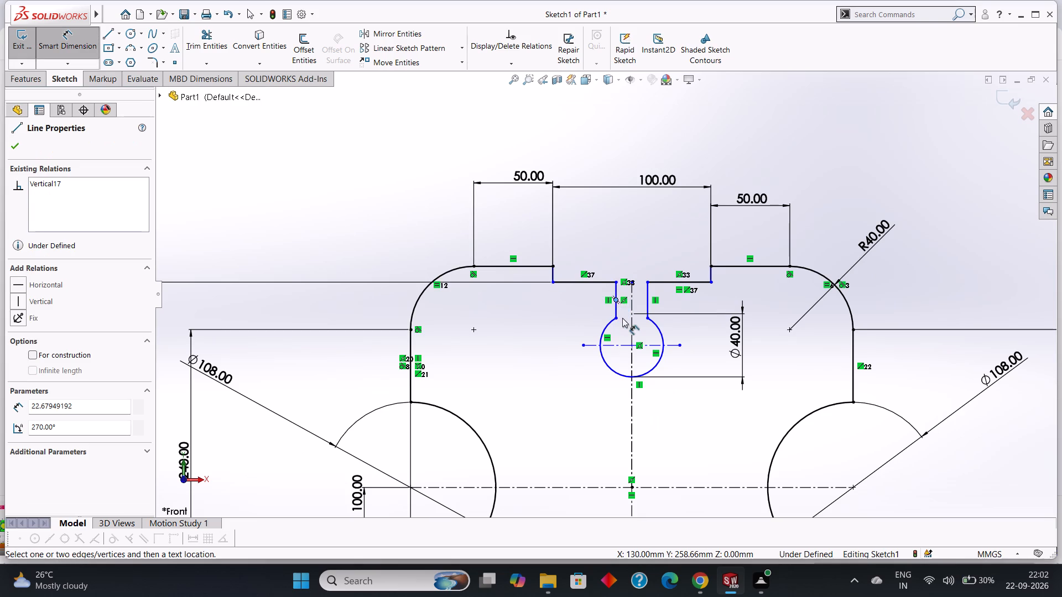
key(Escape)
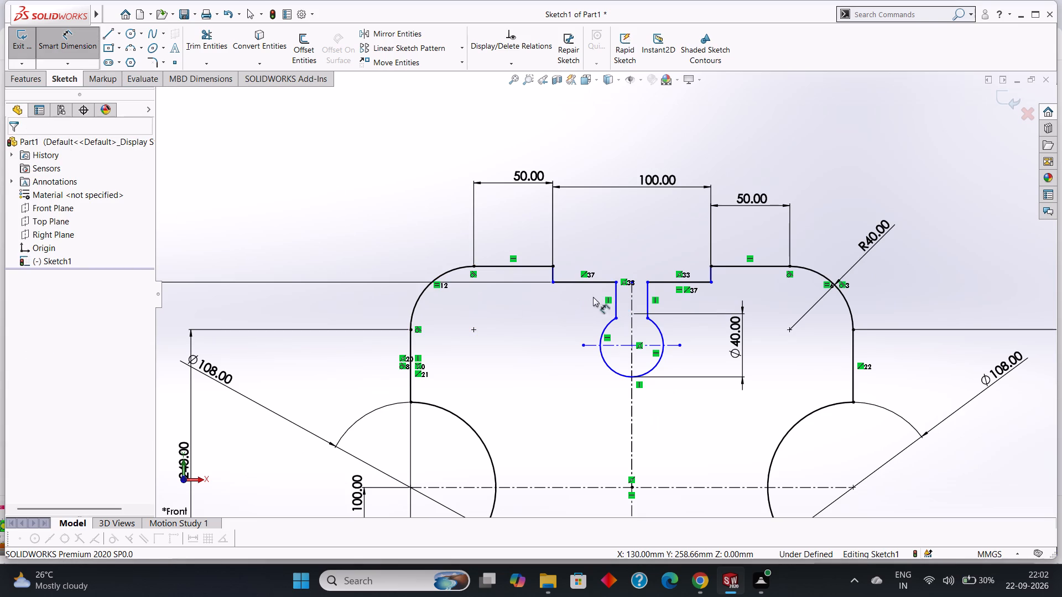
click(615, 294)
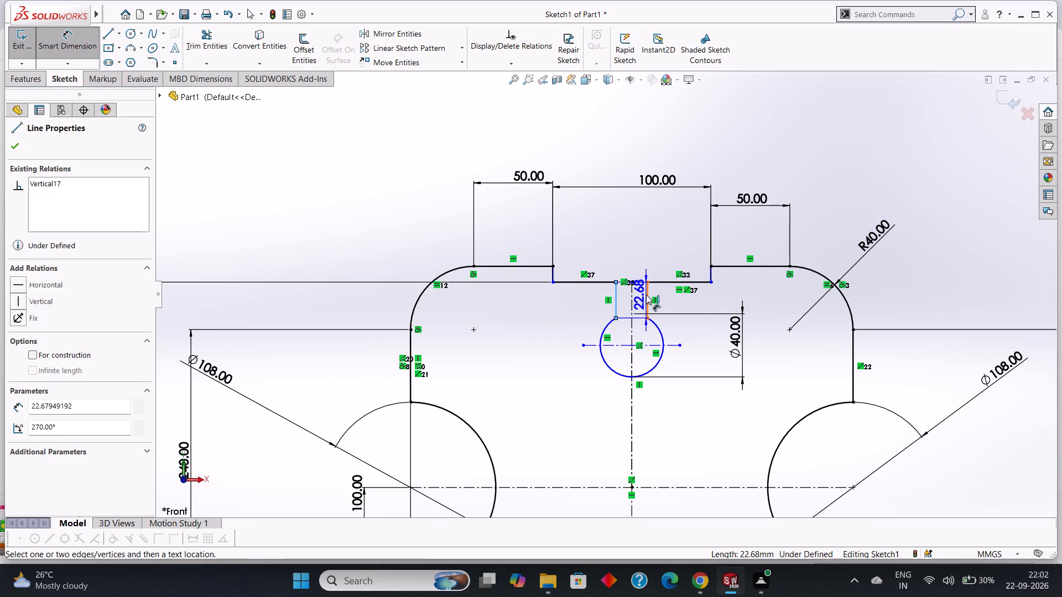
click(647, 295)
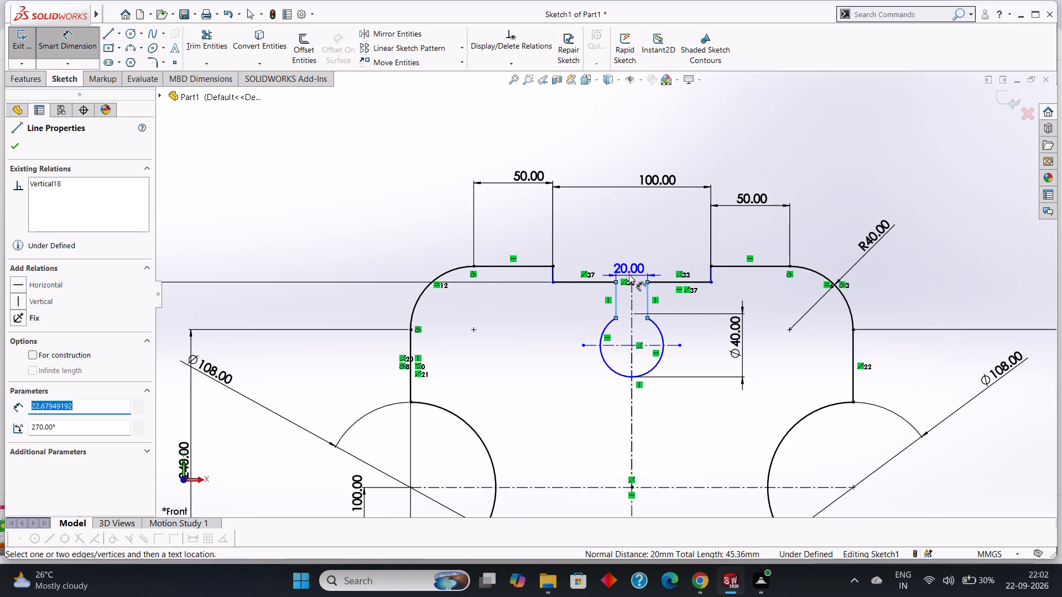
click(627, 267)
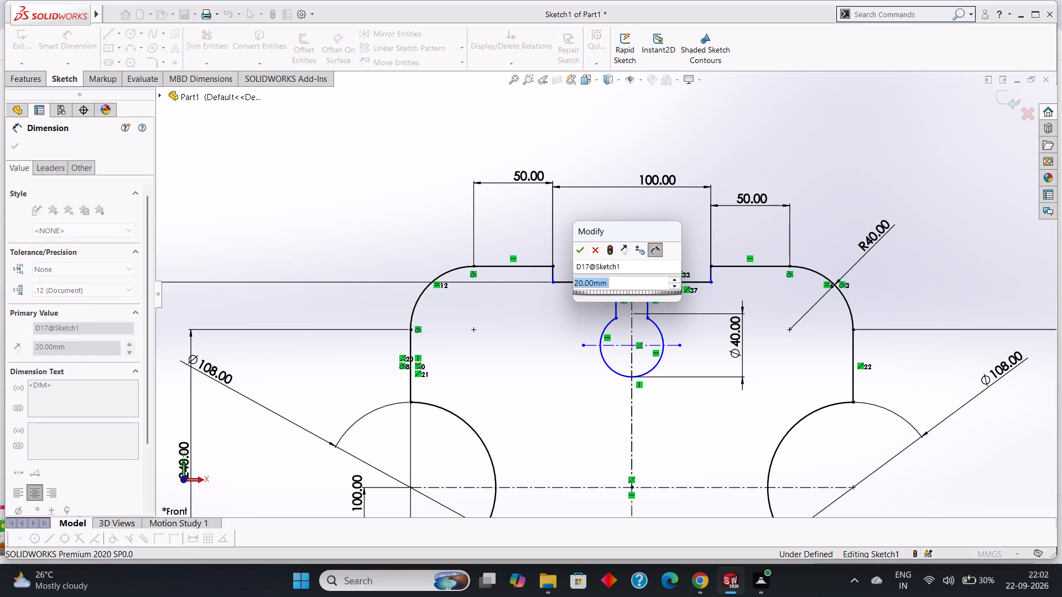
click(578, 253)
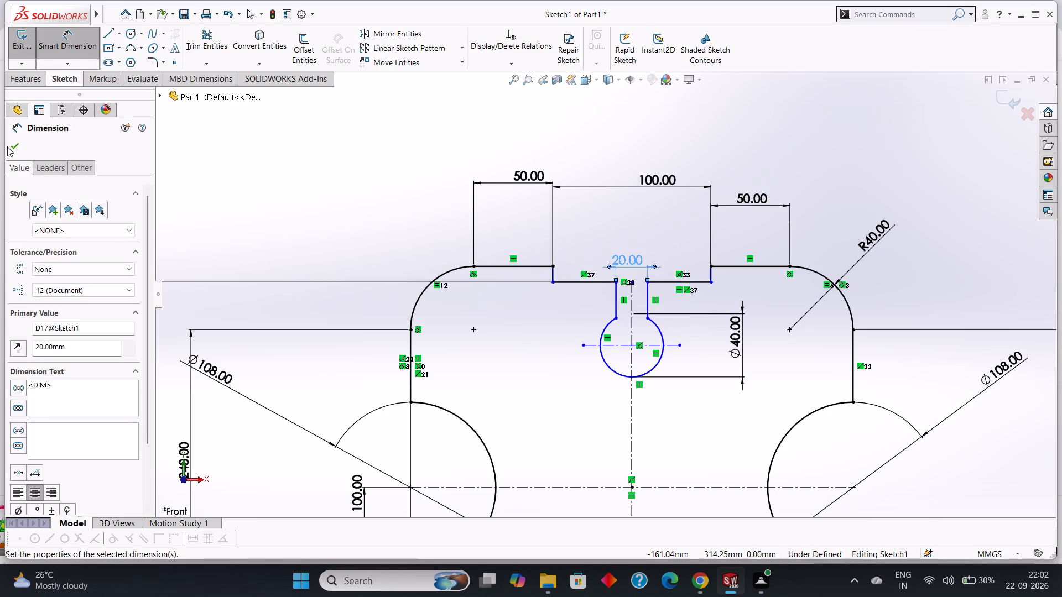
click(11, 148)
Examine the whole plate sketch, especially the upper notch and circular slot, for geometry that is still under-defined.
scroll(627, 336, down, 1)
scroll(627, 328, up, 2)
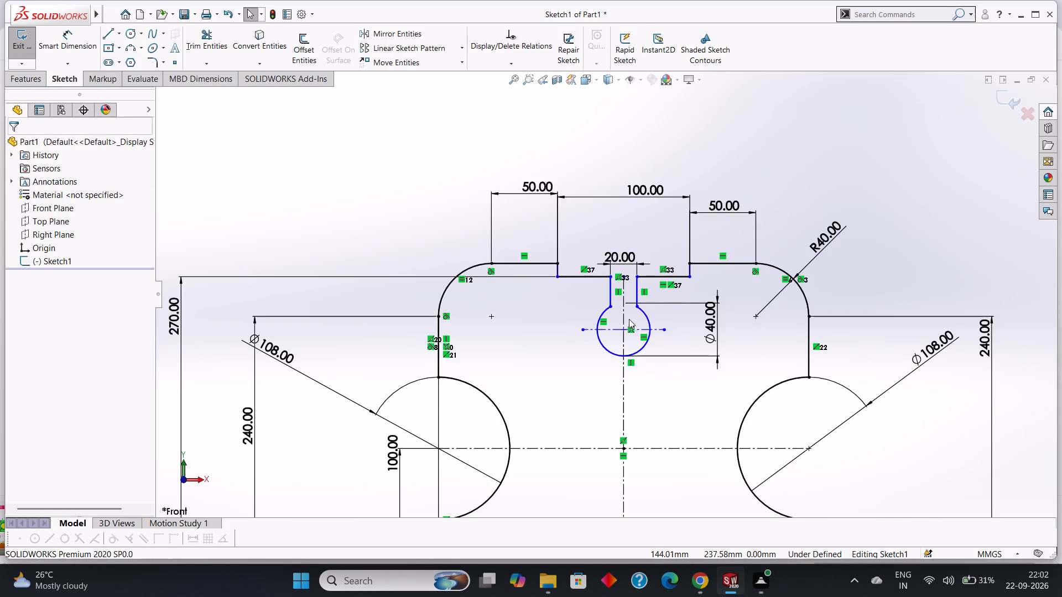
scroll(630, 318, up, 1)
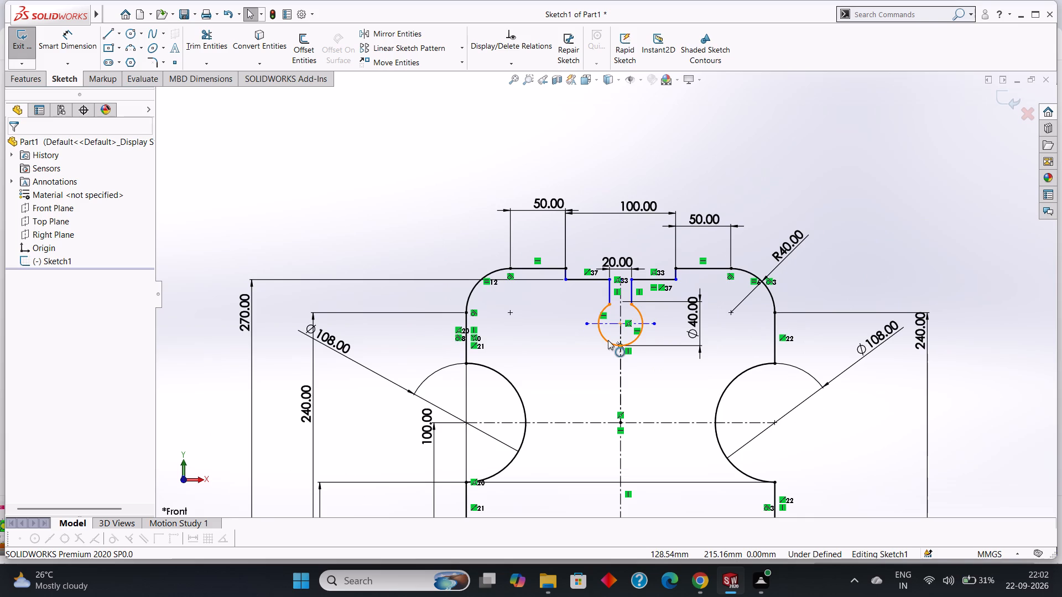
scroll(607, 326, up, 4)
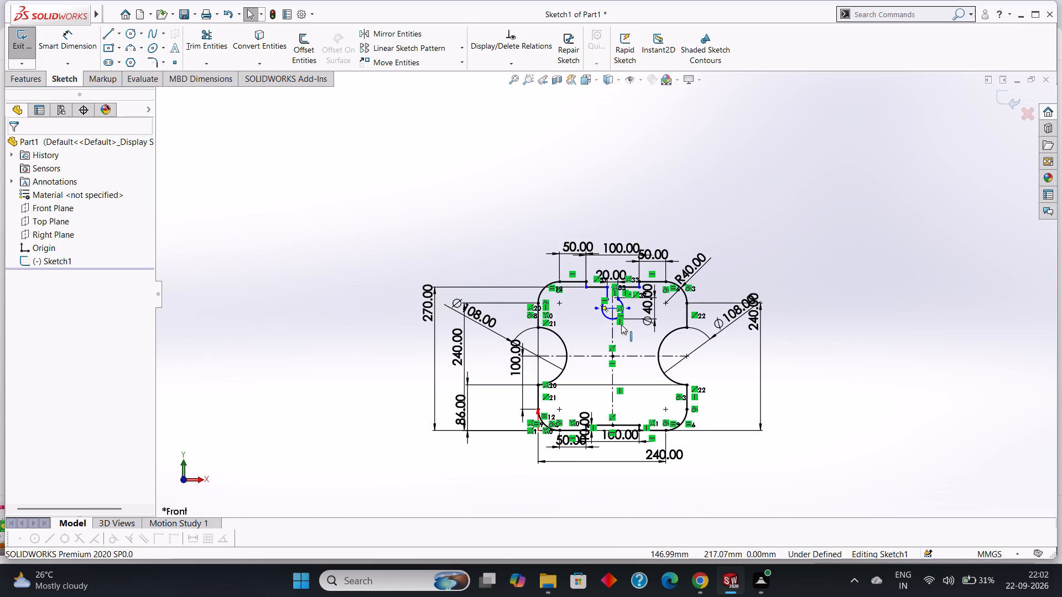
scroll(616, 316, down, 4)
scroll(606, 289, up, 4)
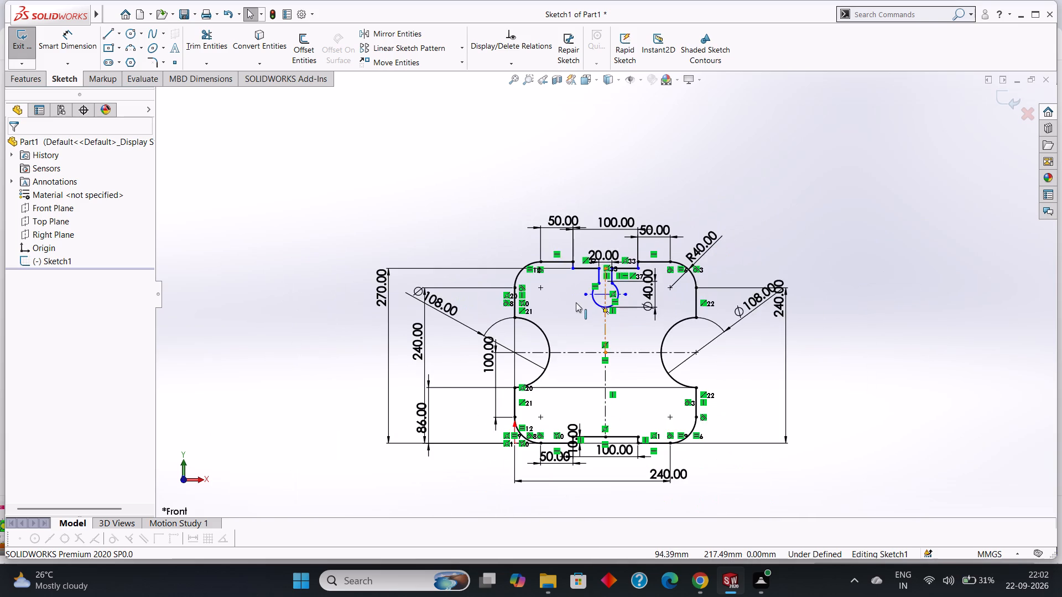
scroll(576, 302, up, 2)
Dimension the upper notch's left vertical edge at 10 mm.
scroll(601, 325, down, 2)
scroll(575, 274, down, 4)
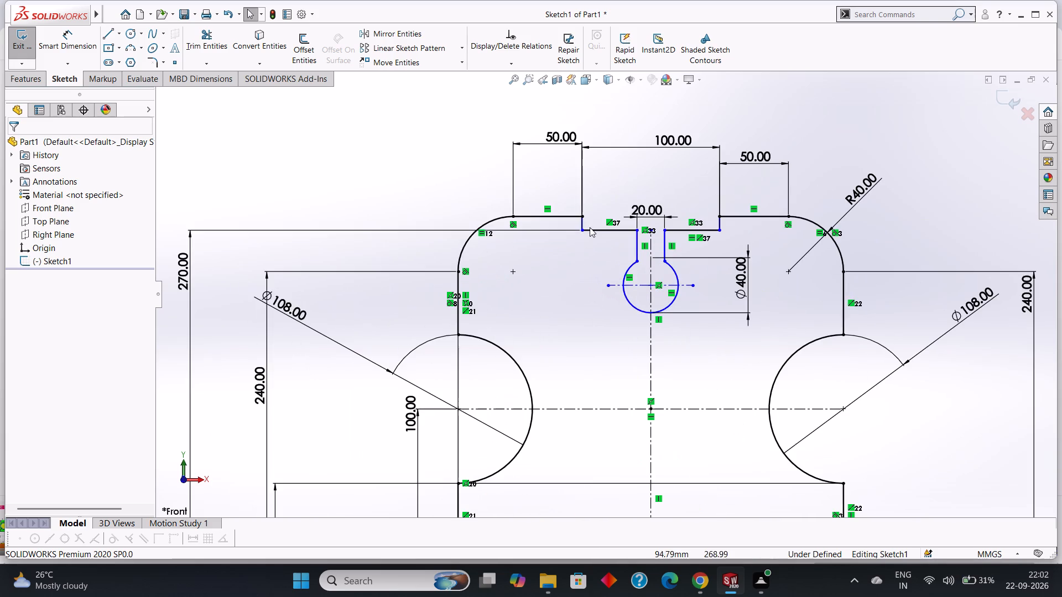
scroll(579, 232, down, 8)
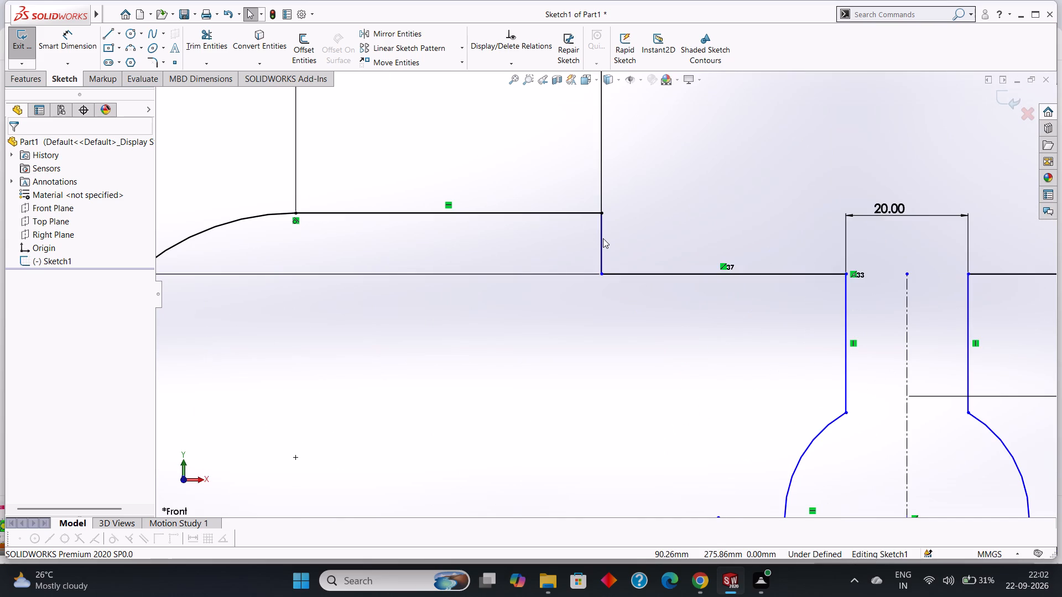
right_click(601, 237)
key(Escape)
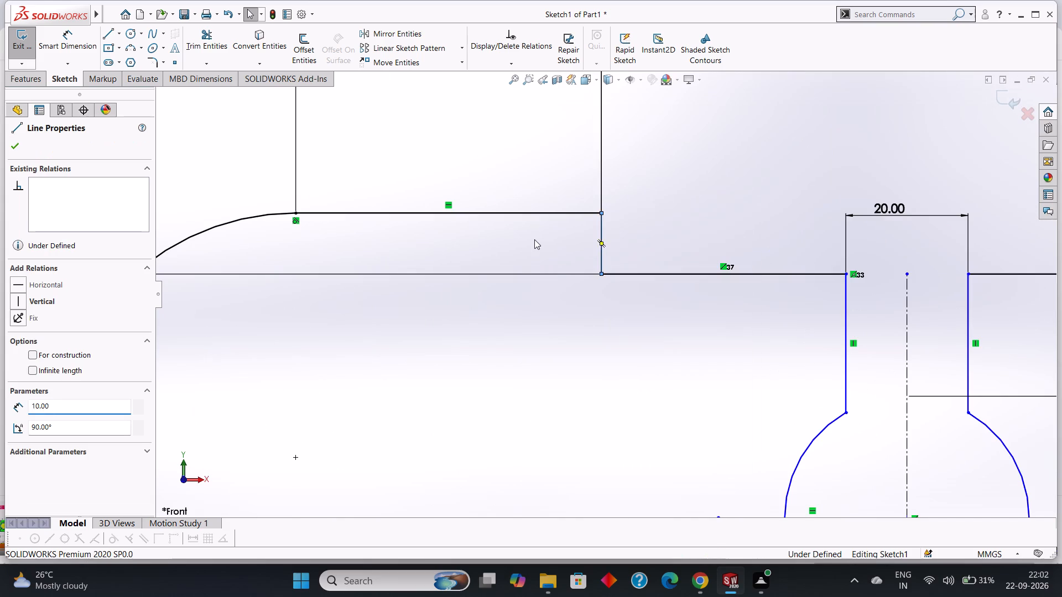
scroll(618, 235, up, 3)
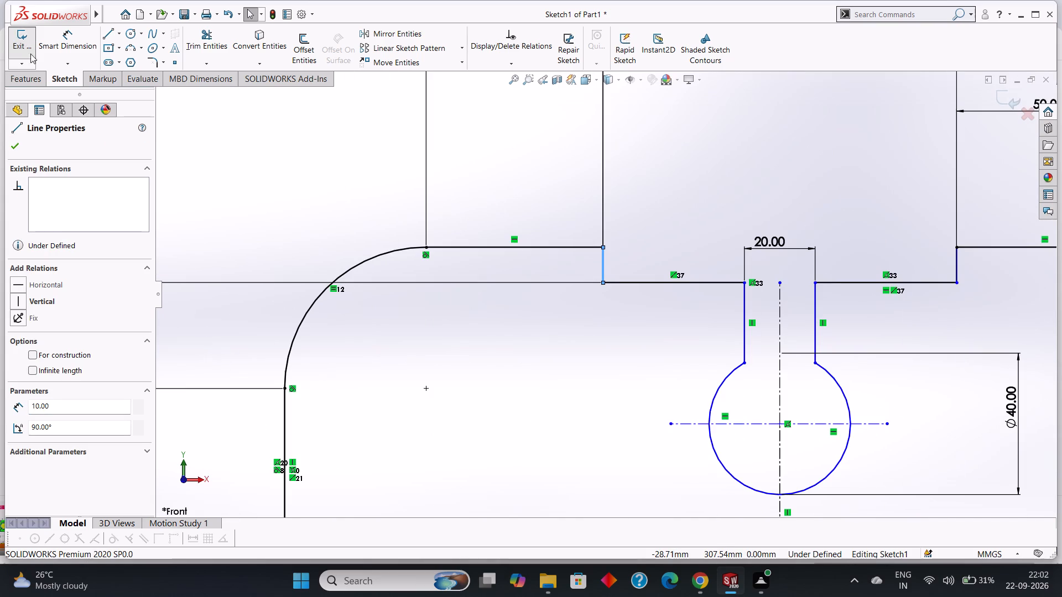
key(Escape)
click(61, 48)
click(606, 260)
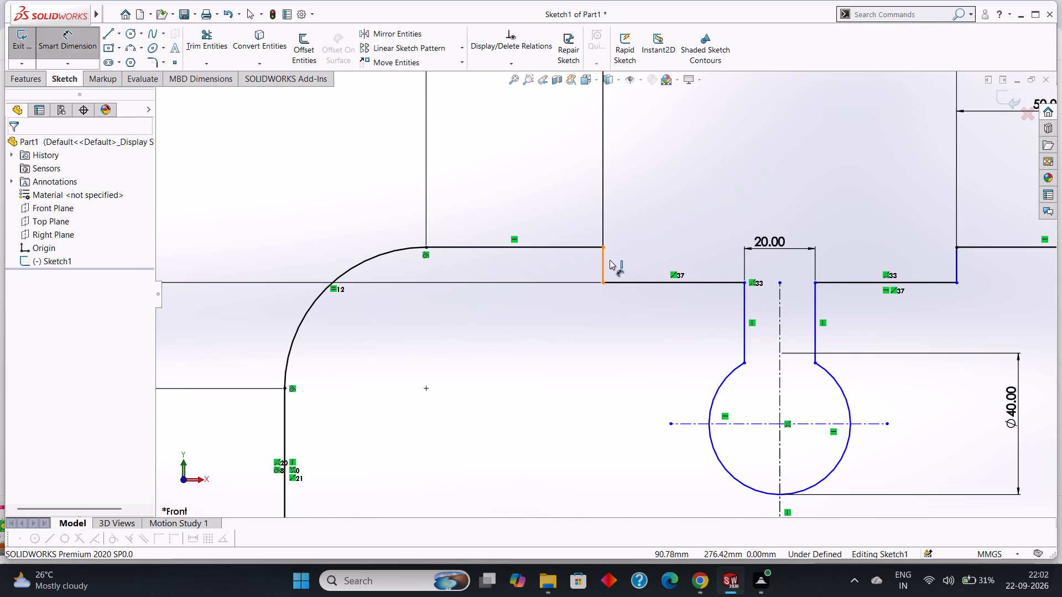
click(633, 260)
click(589, 246)
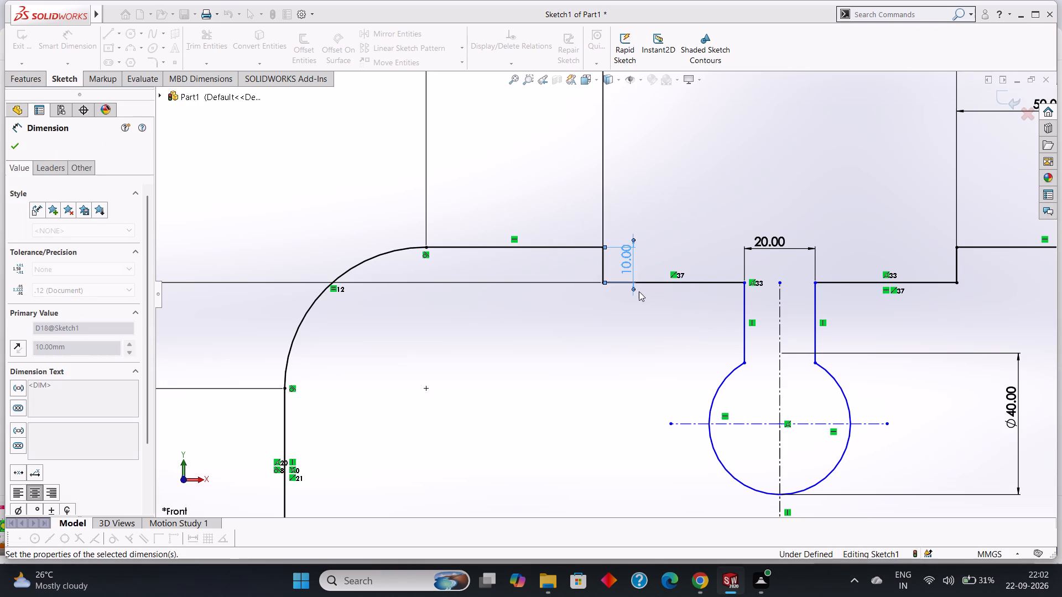
scroll(639, 292, up, 6)
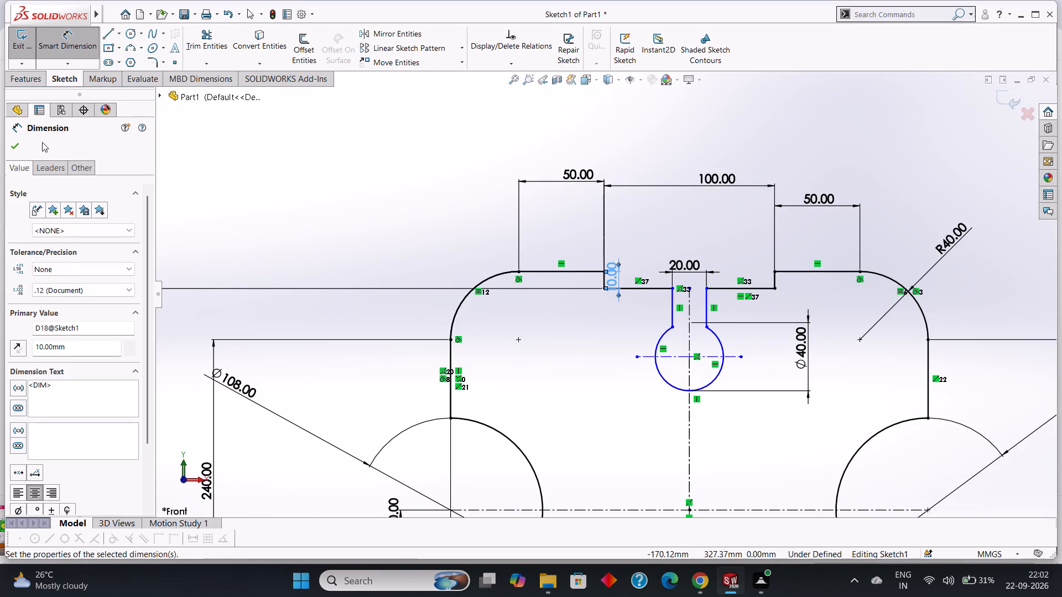
click(21, 146)
Dimension the vertical distance from the origin to the slot circle's center at 230 mm.
scroll(694, 381, up, 9)
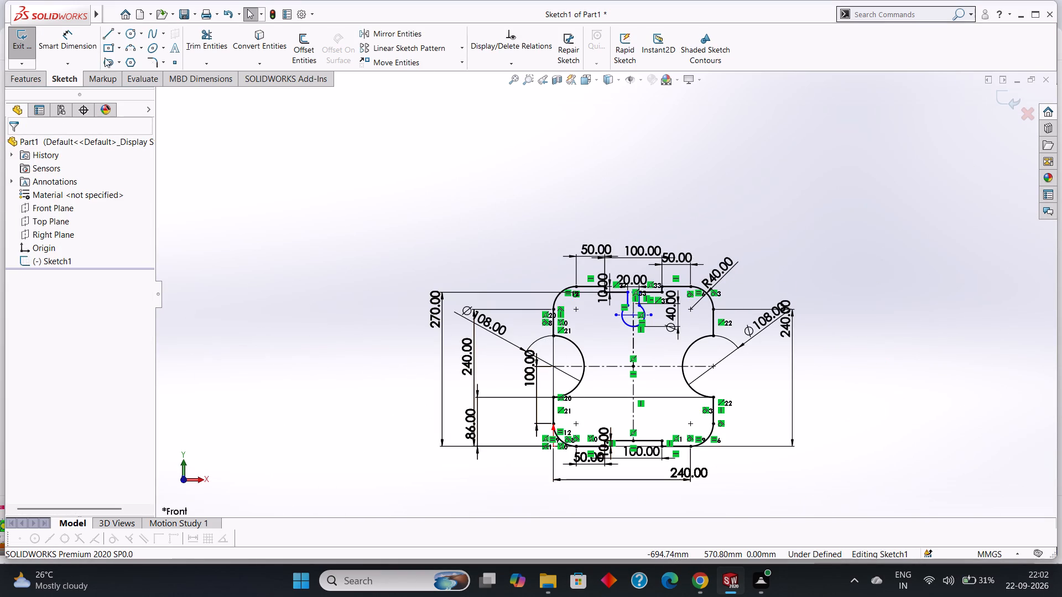
click(76, 45)
scroll(579, 397, down, 4)
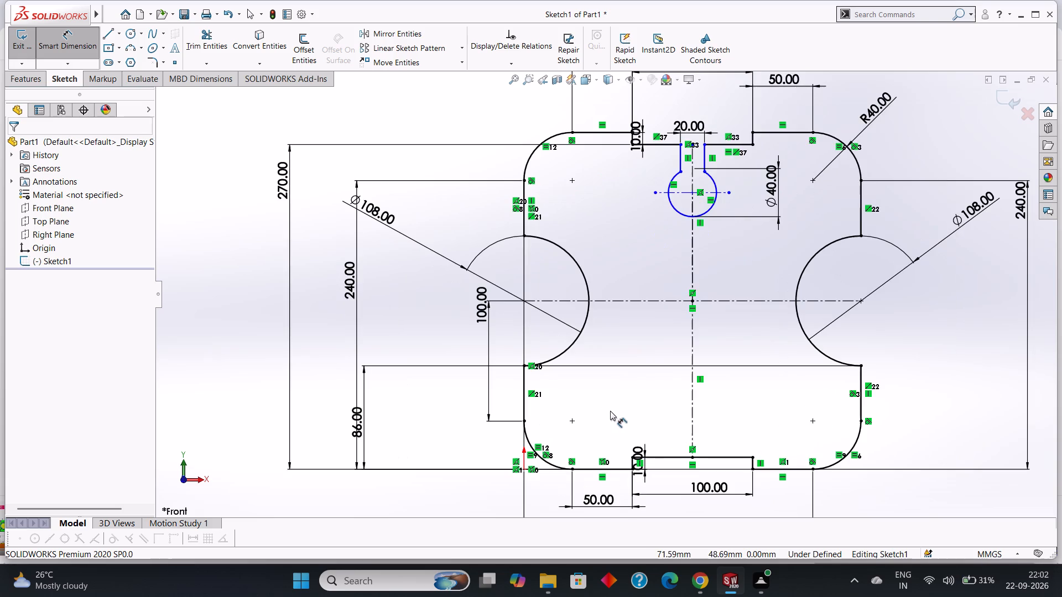
click(524, 469)
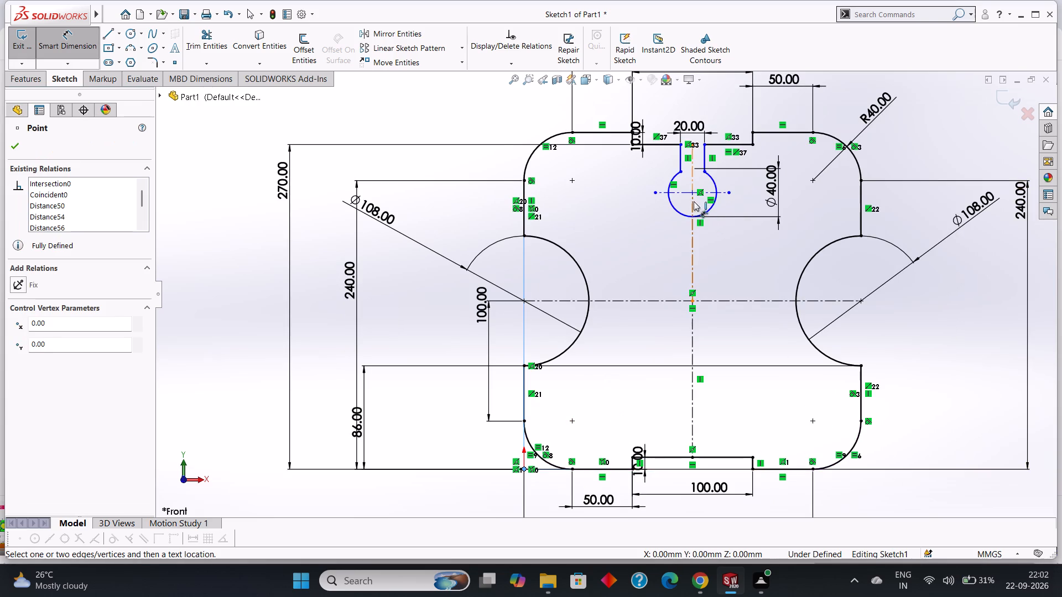
click(690, 191)
click(457, 225)
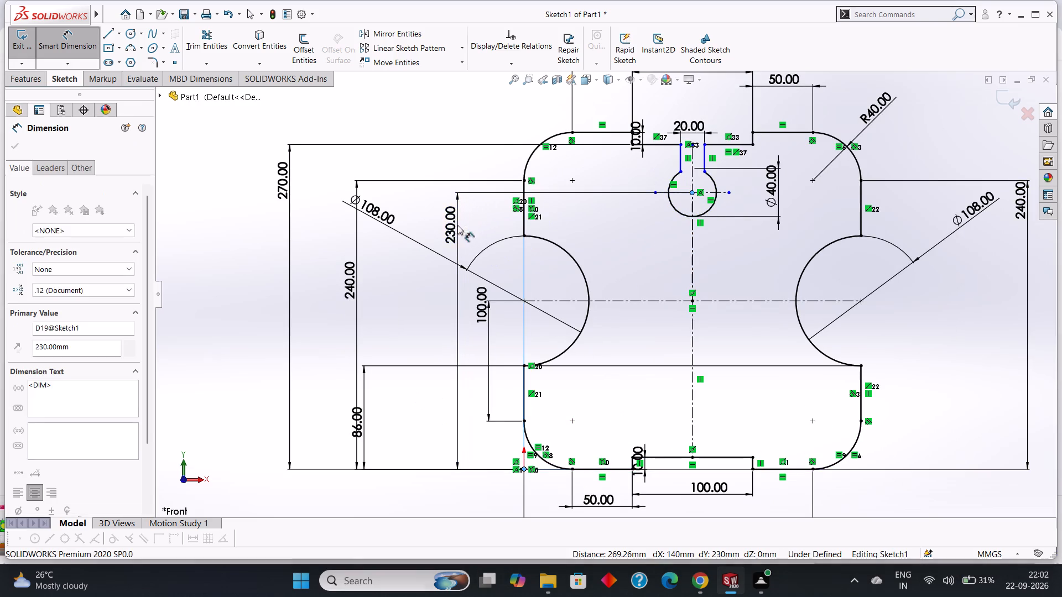
click(409, 205)
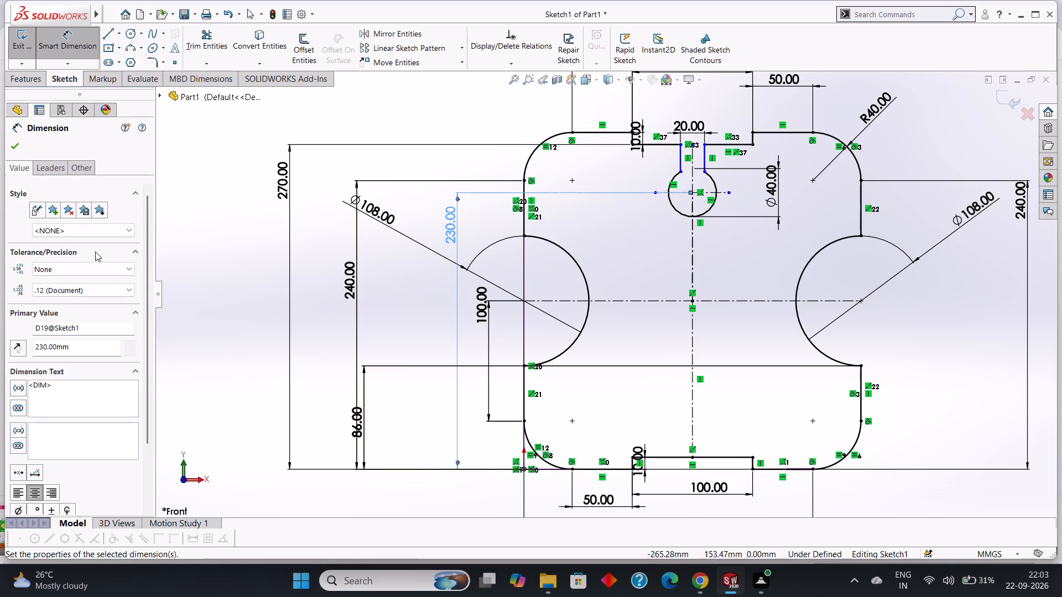
click(17, 148)
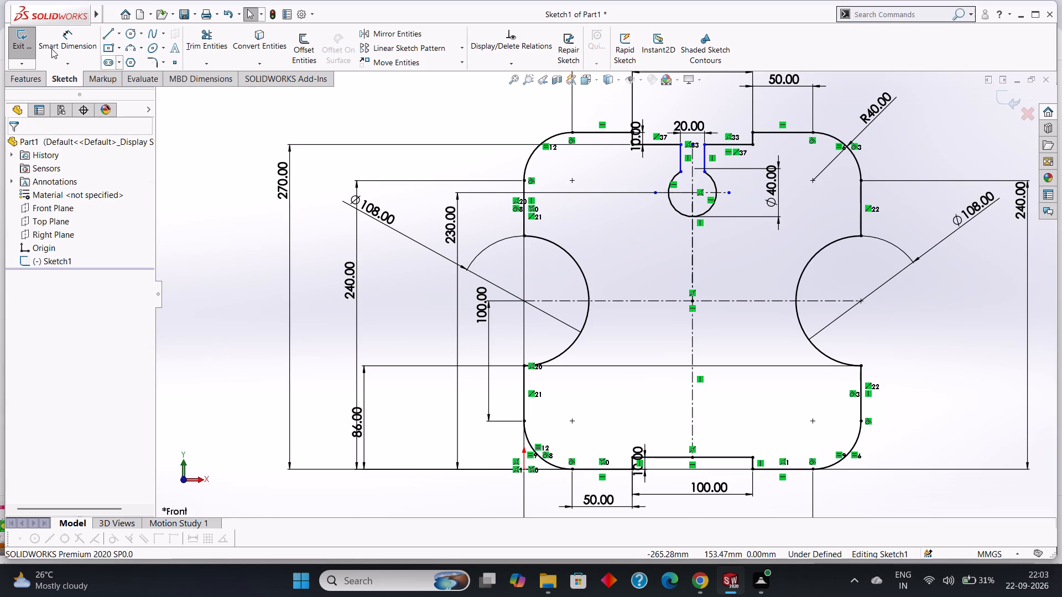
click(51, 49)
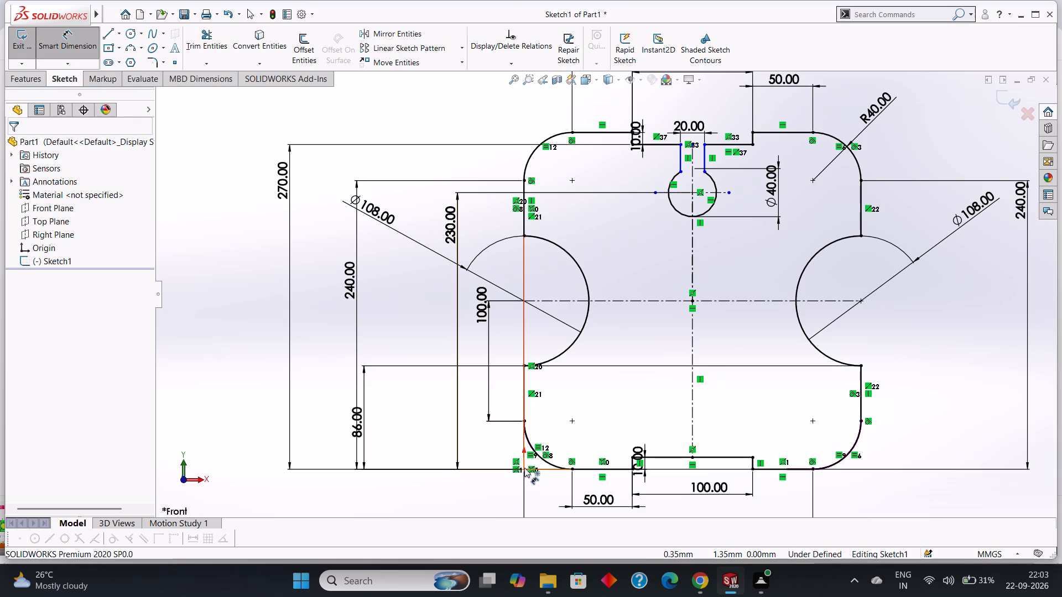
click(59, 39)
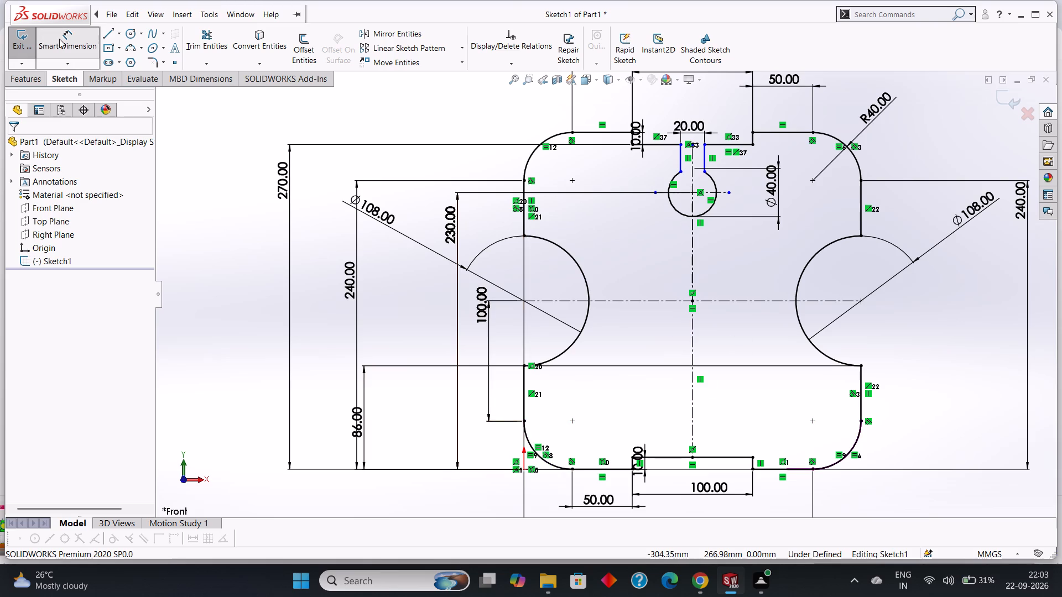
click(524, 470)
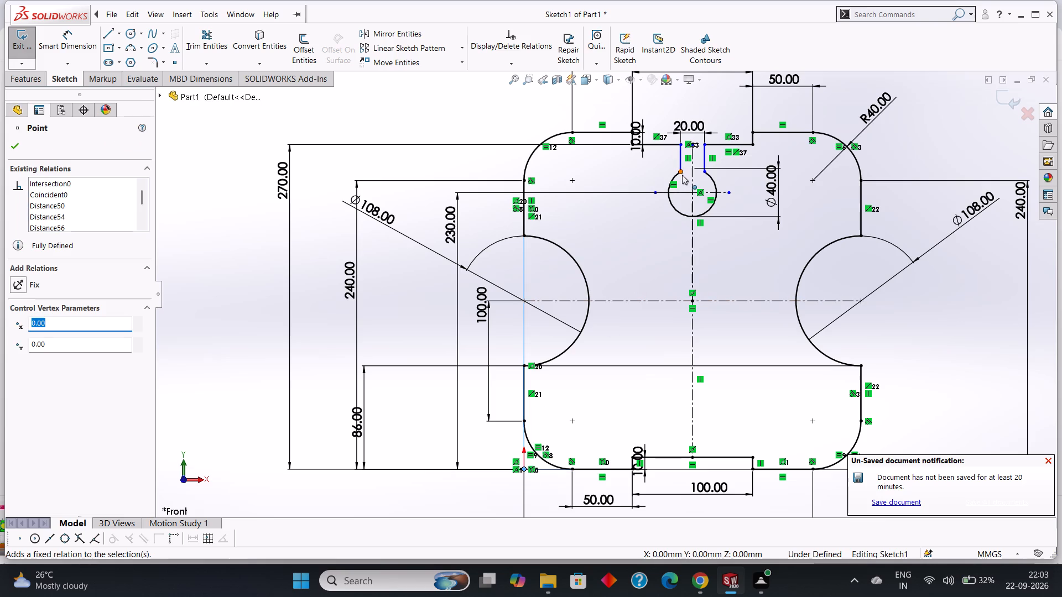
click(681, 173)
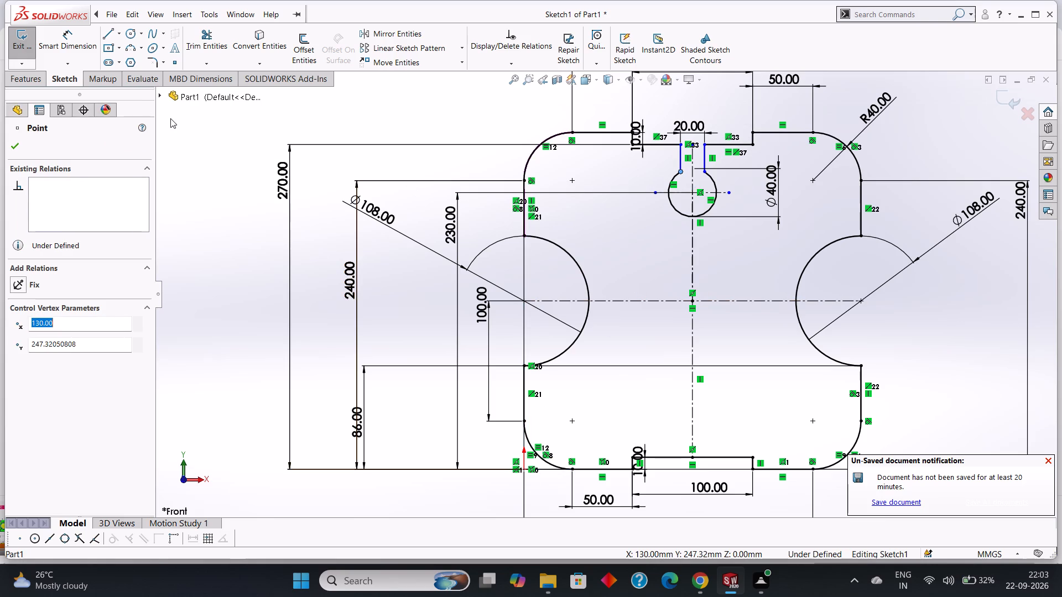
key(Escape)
Dimension the vertical distance from the origin to the lower end of the slot neck's left side, keeping its current value.
click(84, 36)
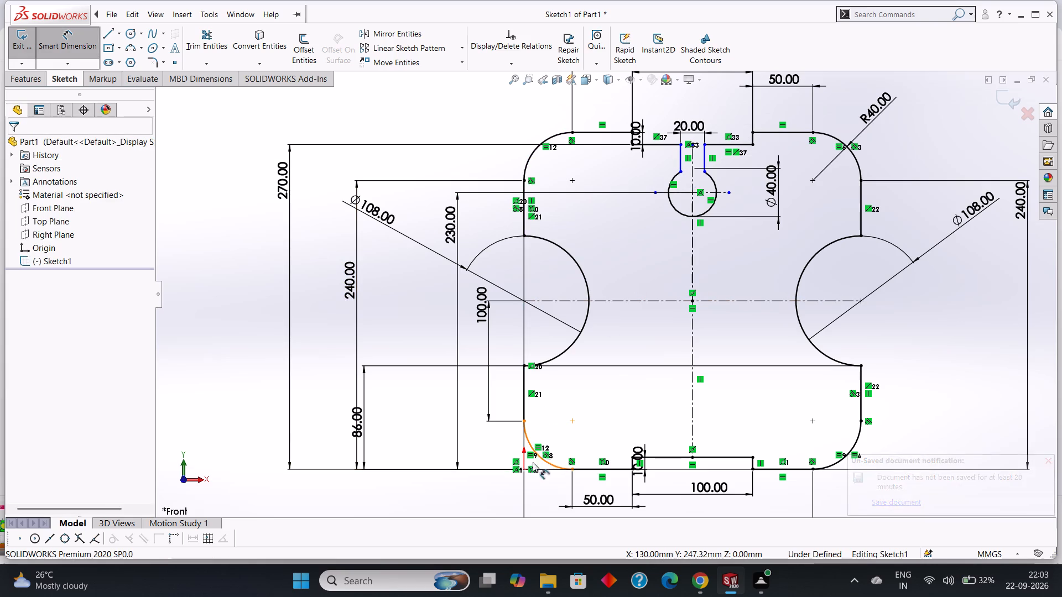
click(524, 468)
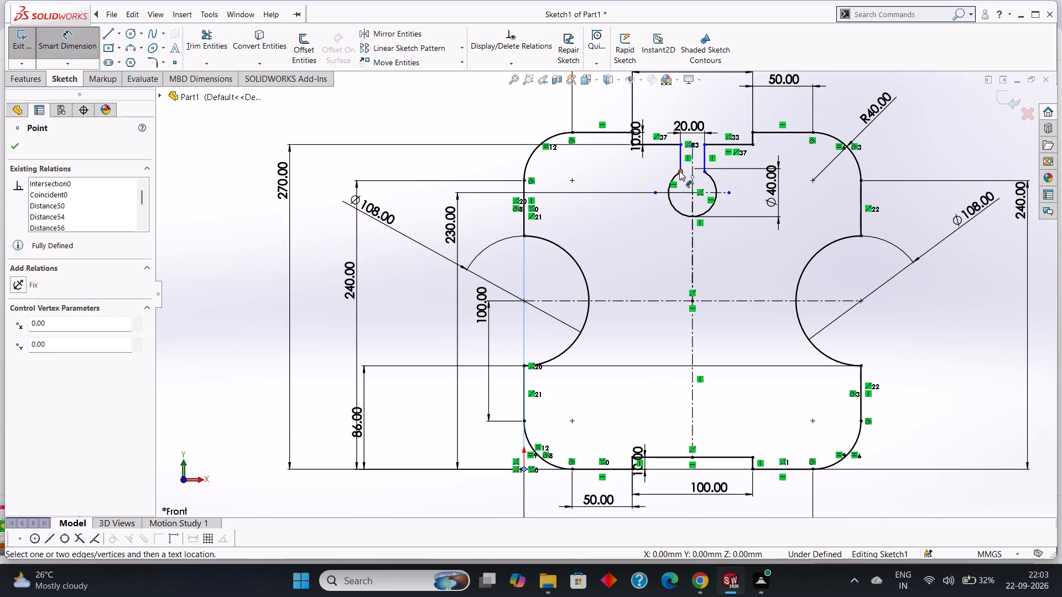
click(679, 171)
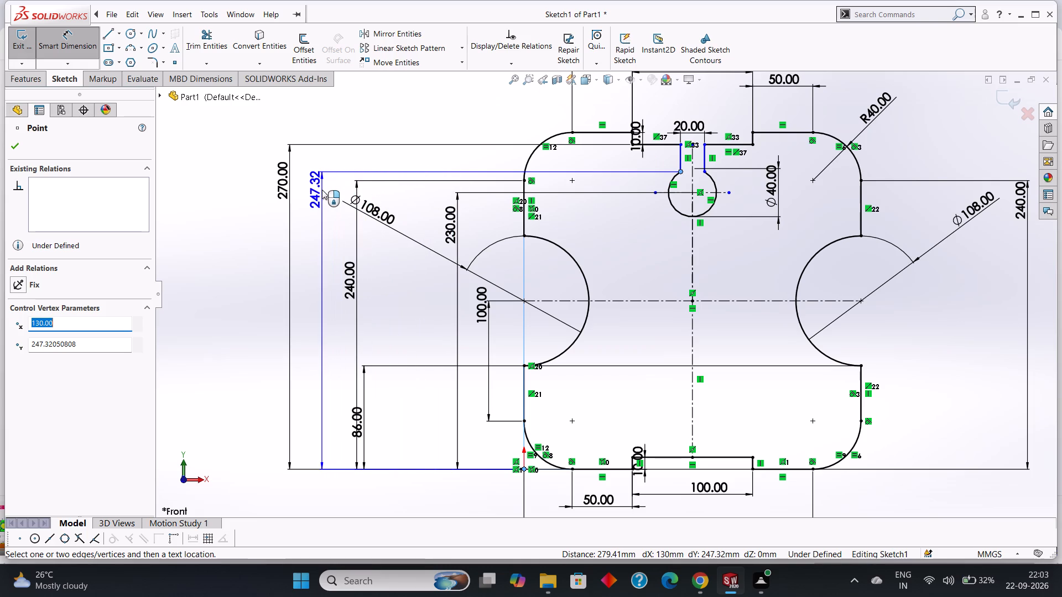
click(322, 190)
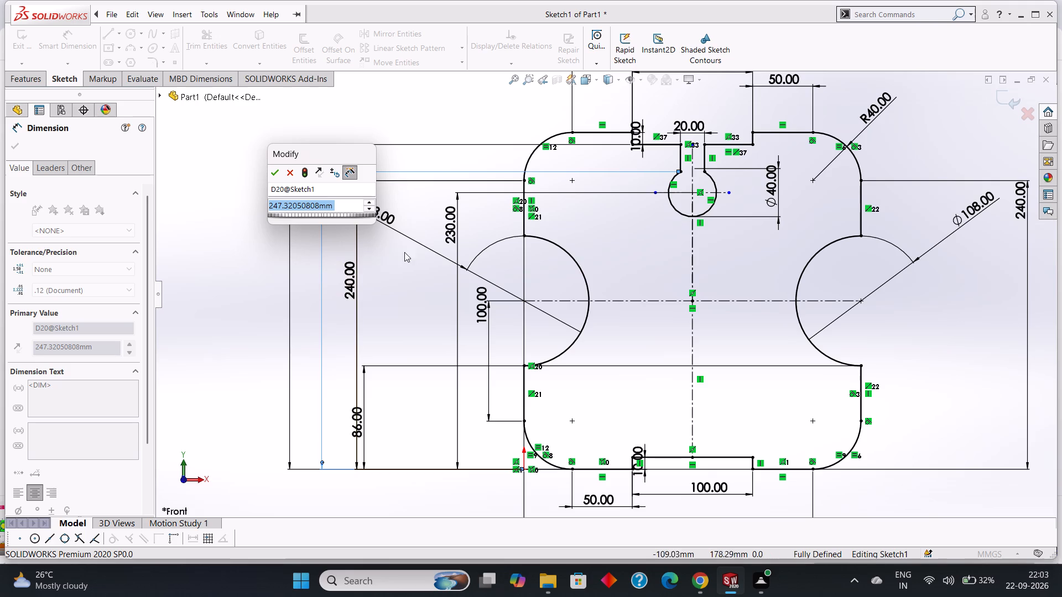
click(279, 175)
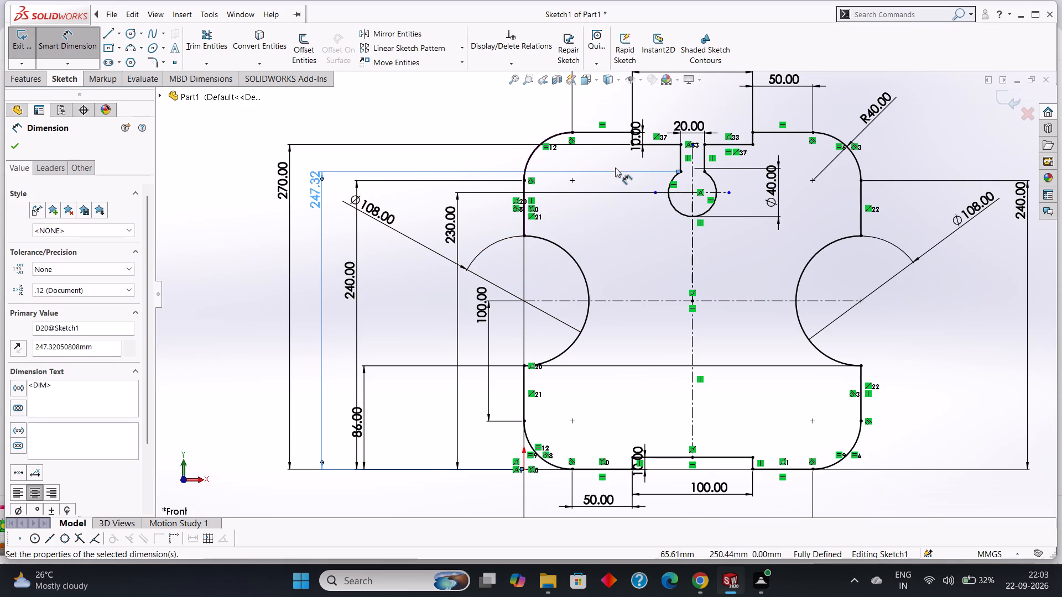
scroll(647, 164, down, 3)
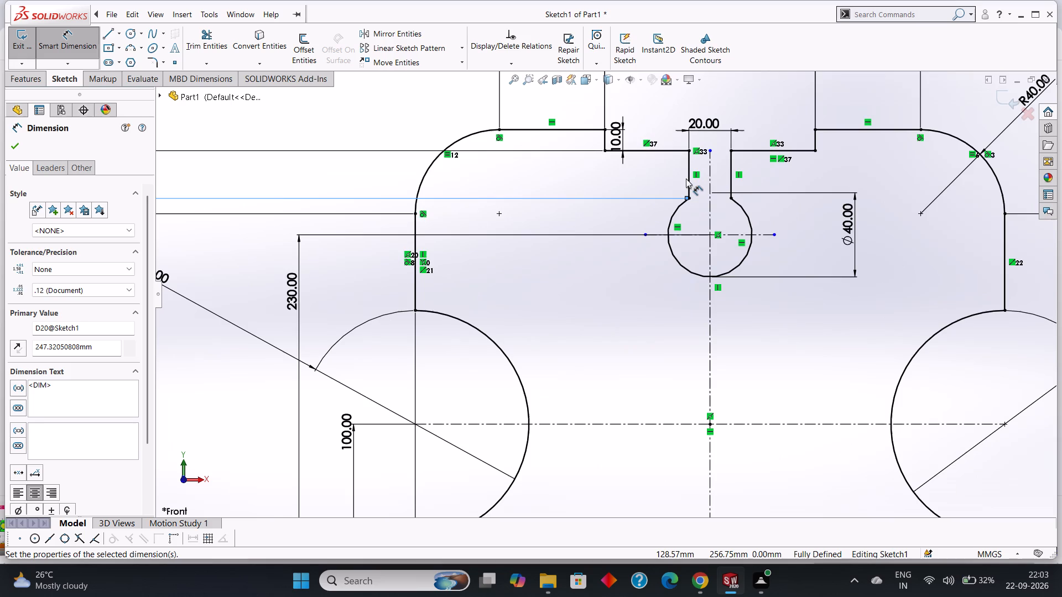
scroll(686, 179, up, 2)
scroll(662, 233, up, 3)
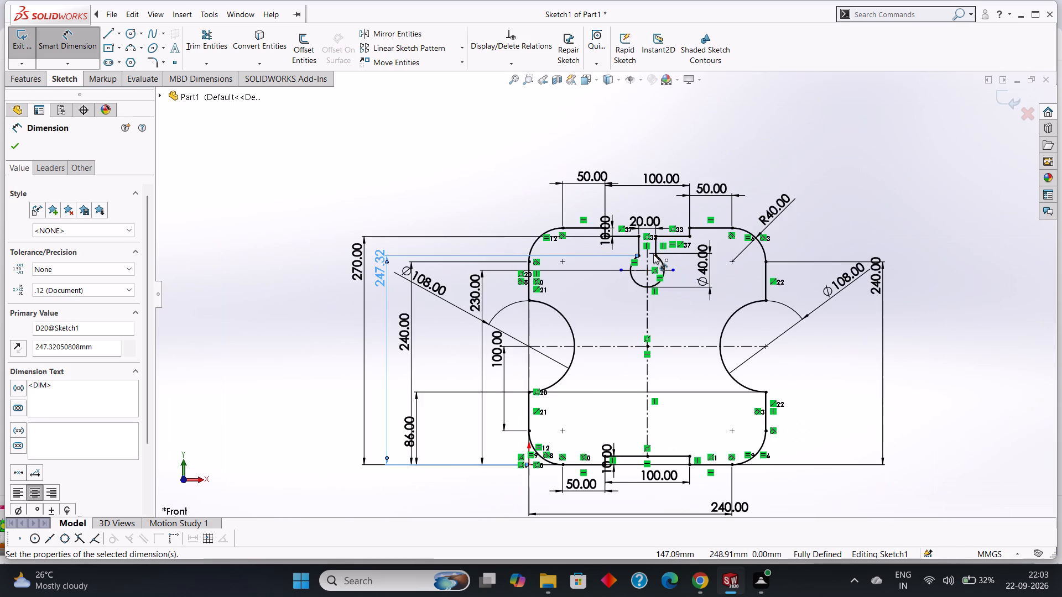
scroll(653, 250, down, 6)
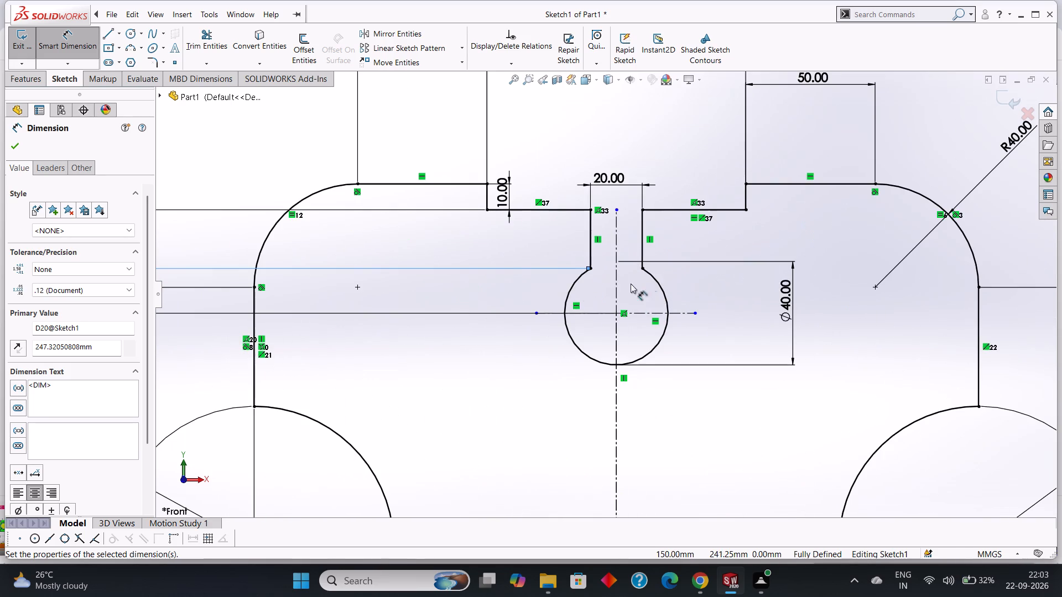
click(15, 146)
Examine the whole plate sketch, from the circular slot to the bottom notch, and check its definition status.
scroll(440, 223, up, 4)
scroll(570, 245, up, 8)
scroll(607, 347, down, 4)
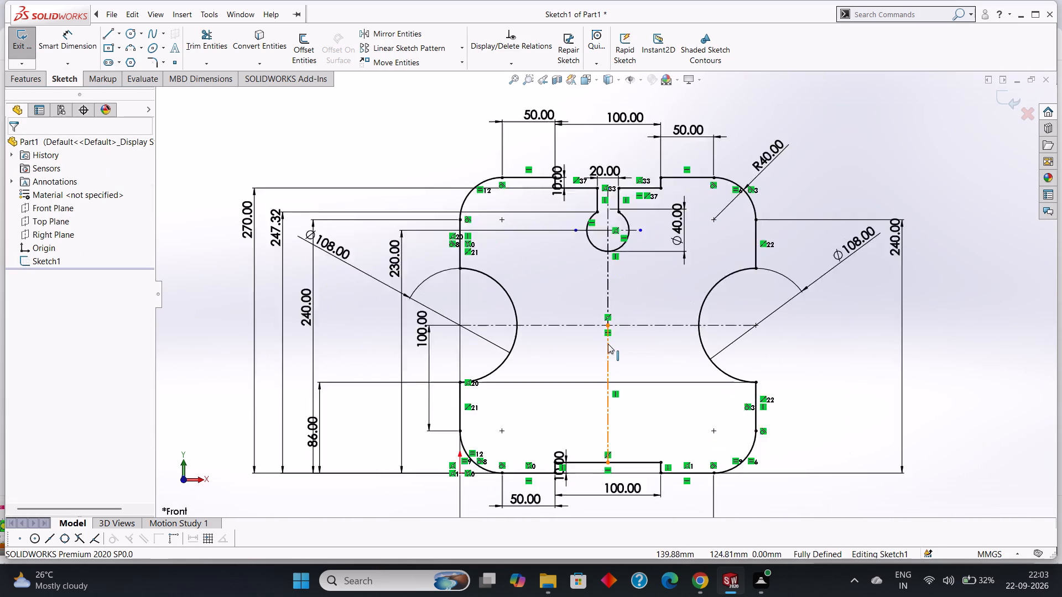
scroll(608, 344, down, 2)
scroll(613, 336, up, 3)
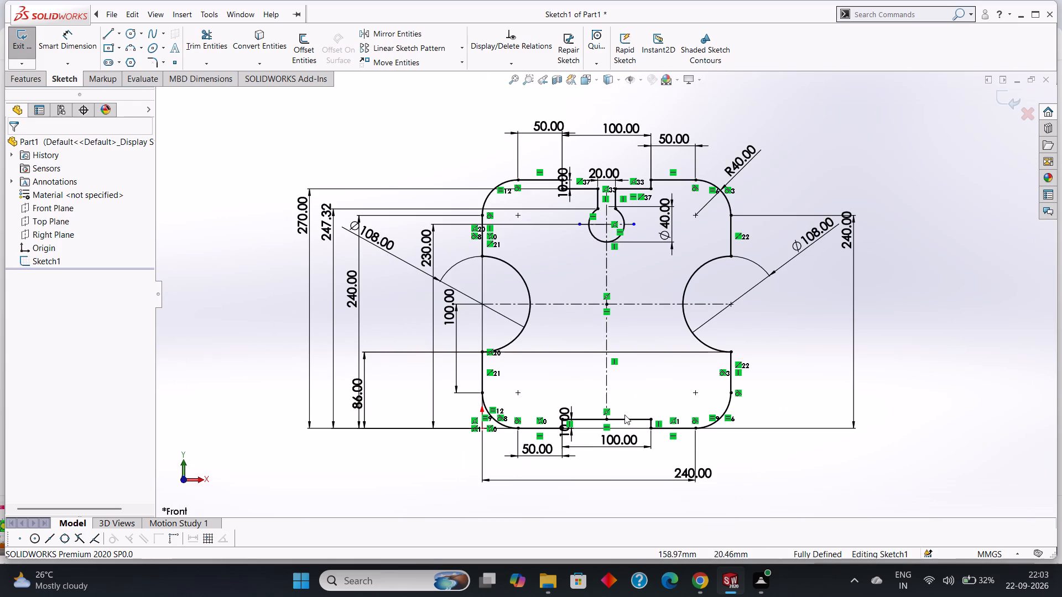
scroll(630, 420, down, 2)
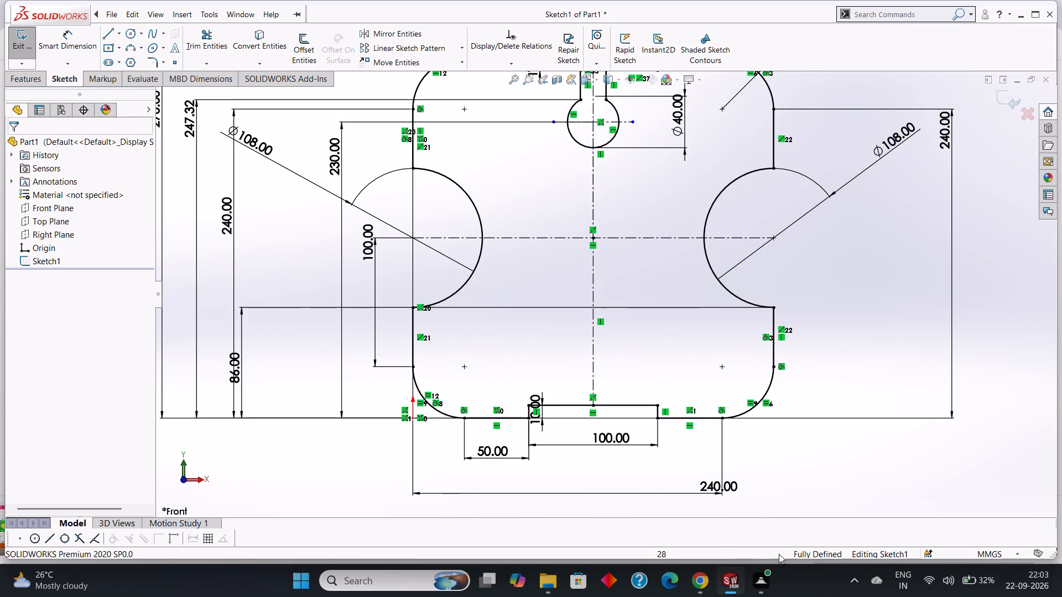
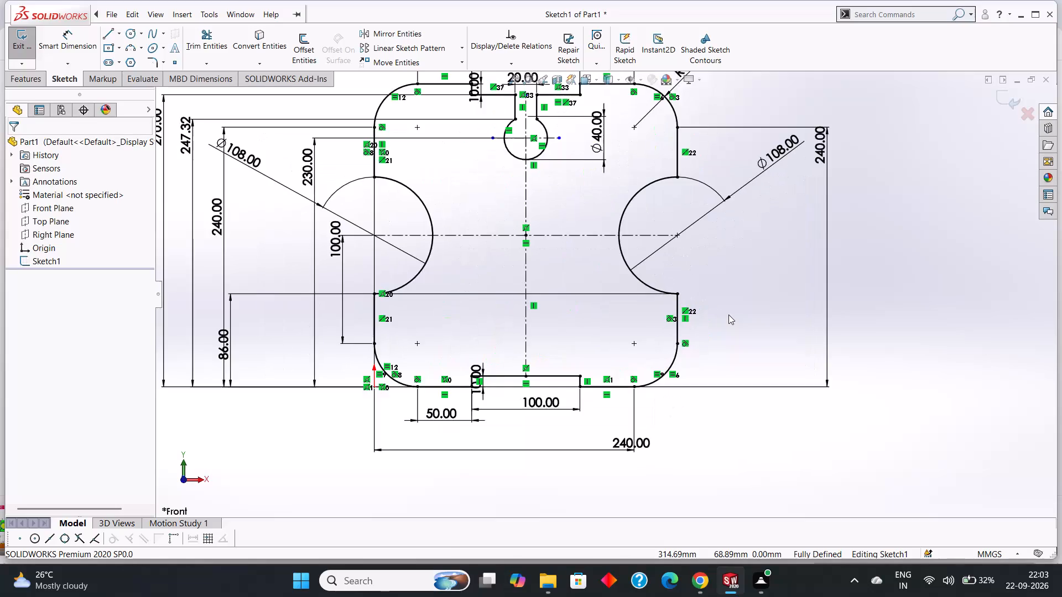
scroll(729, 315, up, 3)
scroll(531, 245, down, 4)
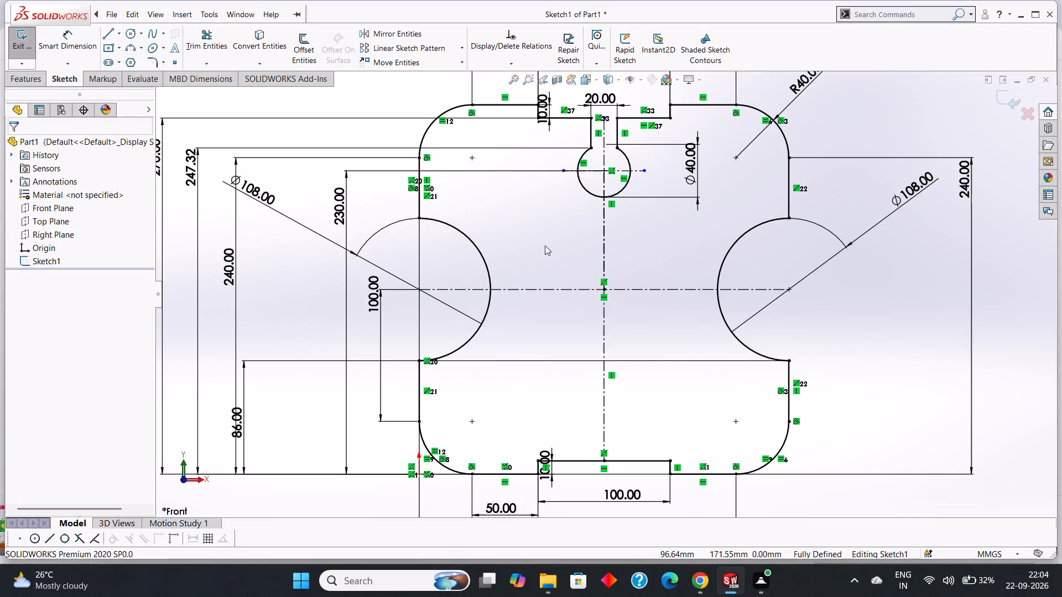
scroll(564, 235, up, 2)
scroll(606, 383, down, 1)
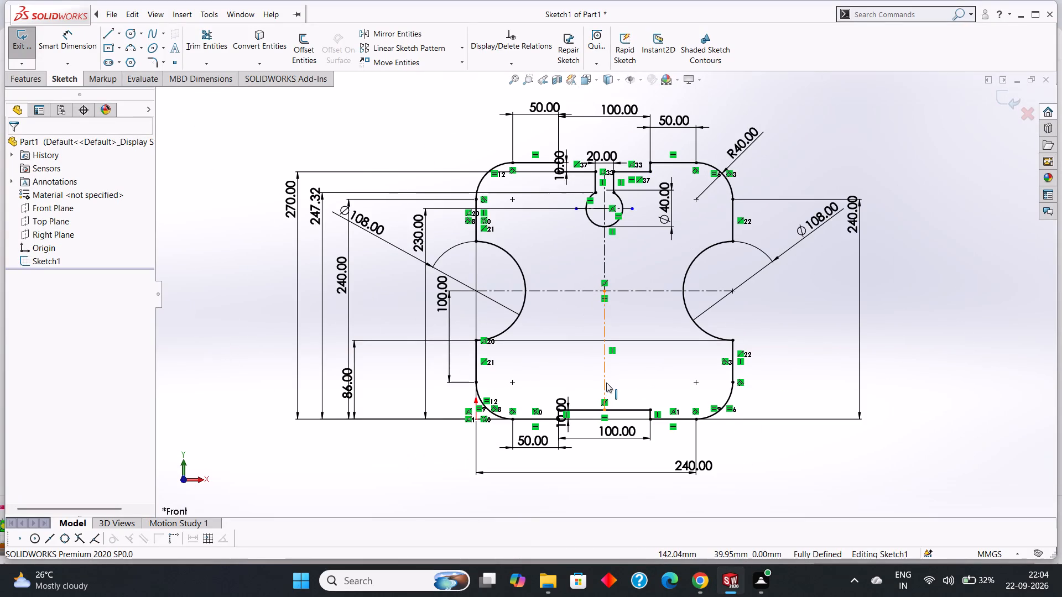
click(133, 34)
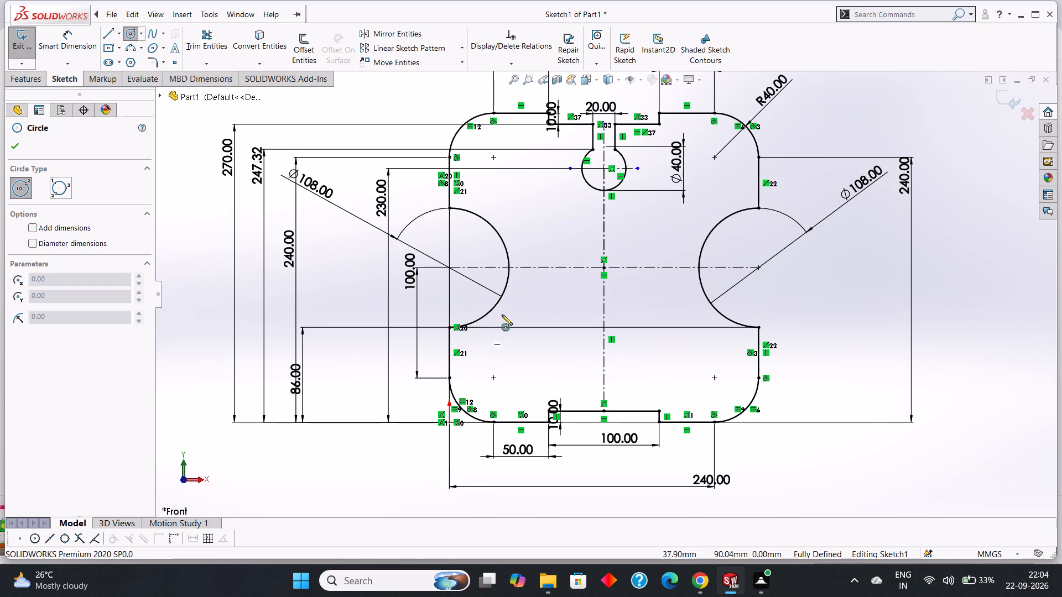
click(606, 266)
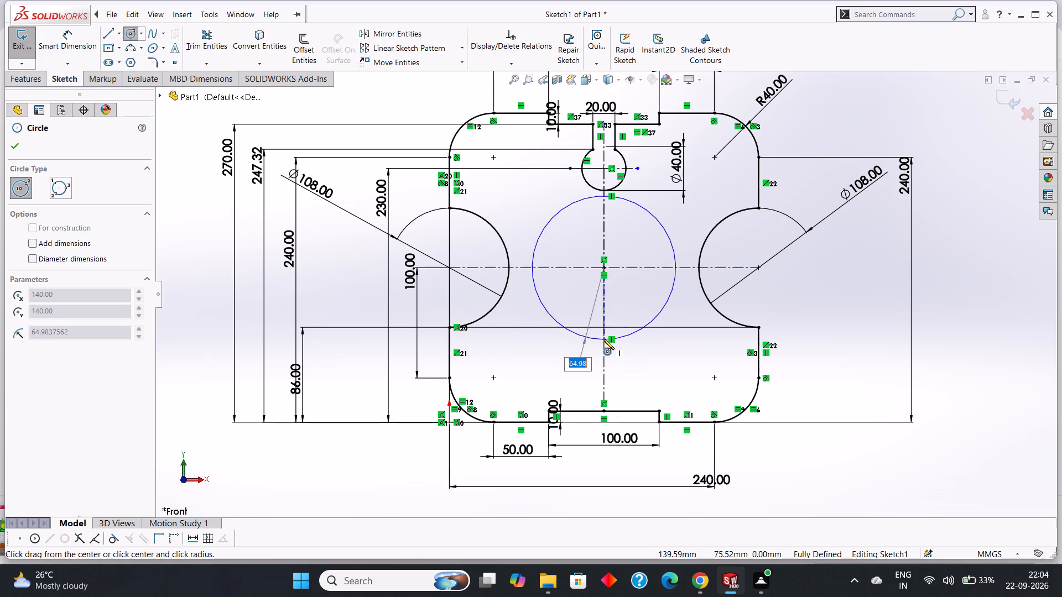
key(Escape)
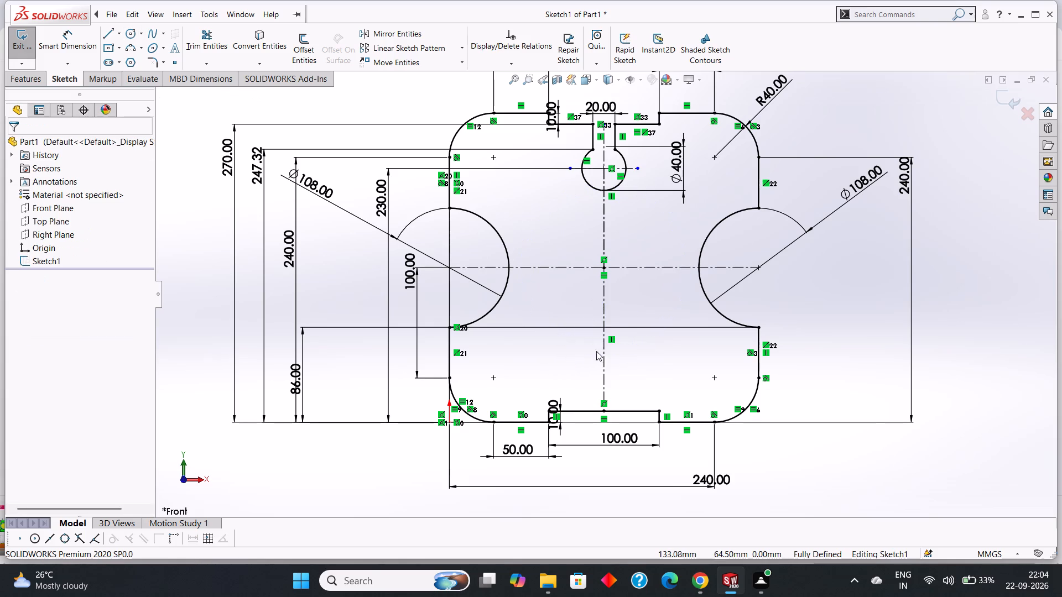
Draw a 90 mm vertical centerline downward from the plate's center, where the two existing centerlines cross.
click(119, 36)
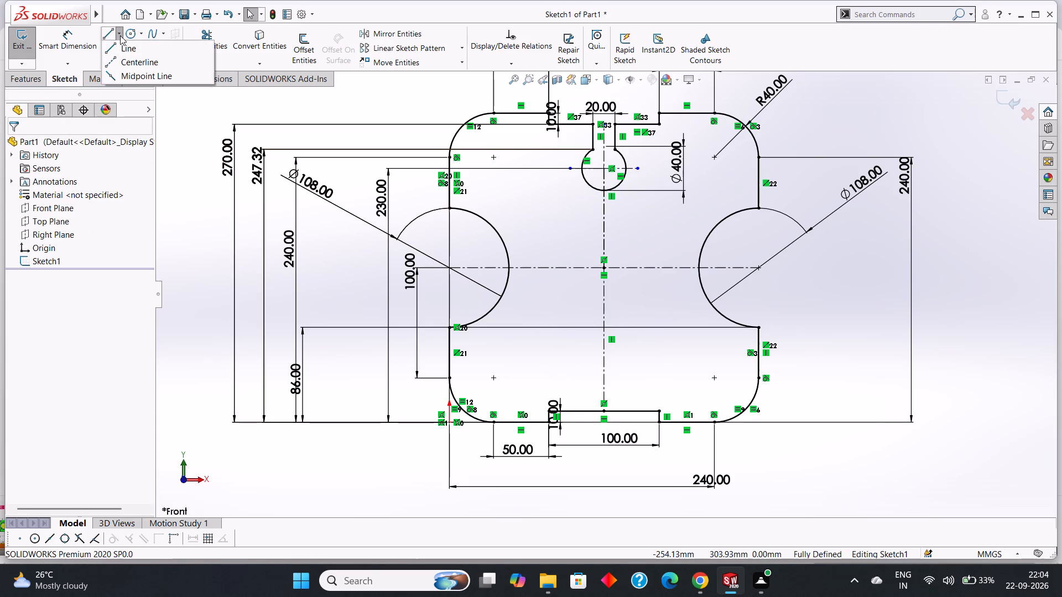
click(125, 59)
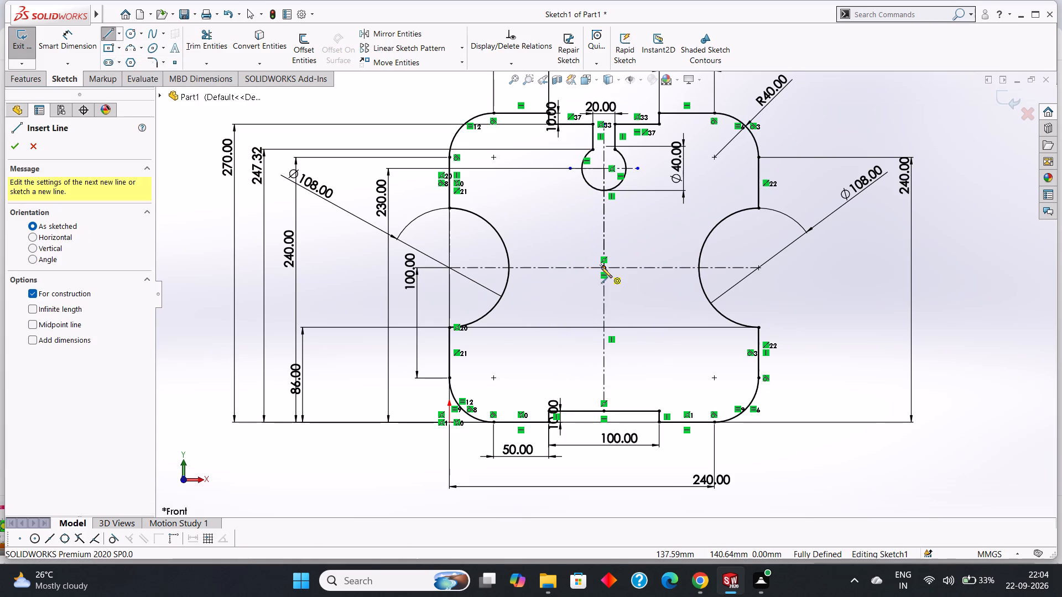
click(601, 267)
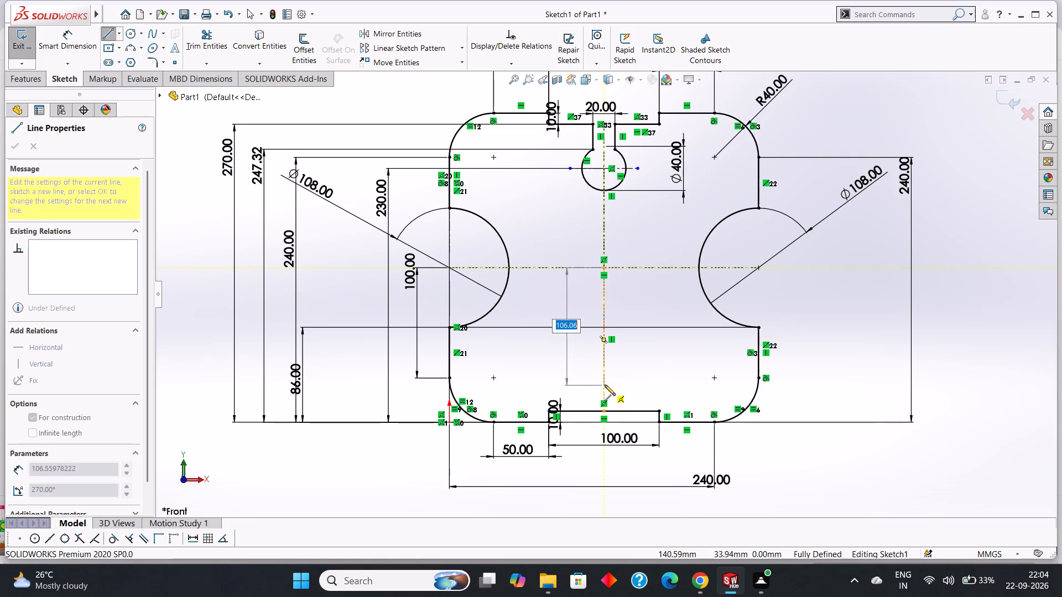
text(90)
key(Return)
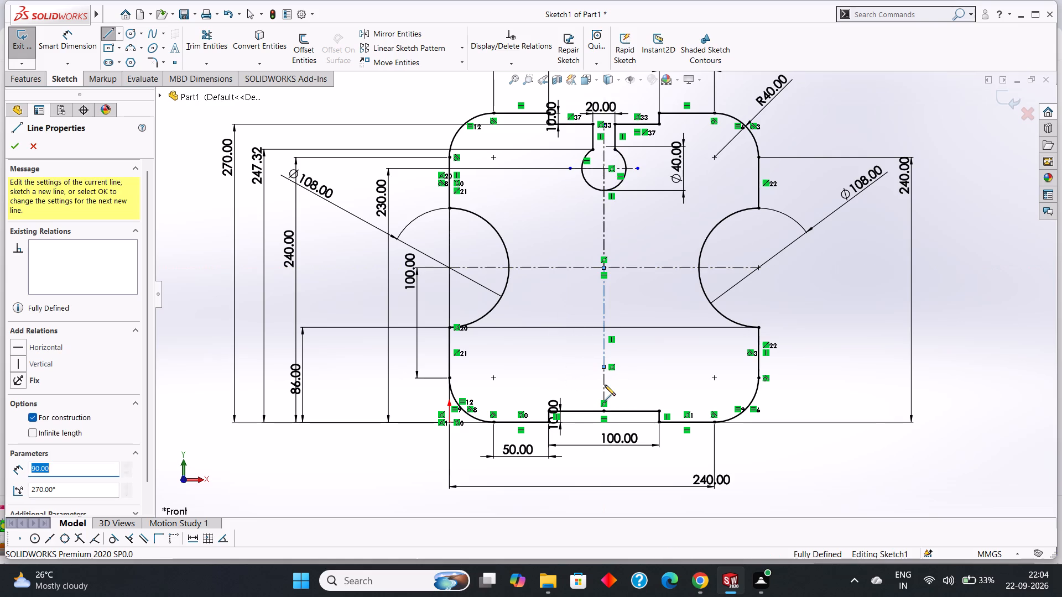
right_click(663, 371)
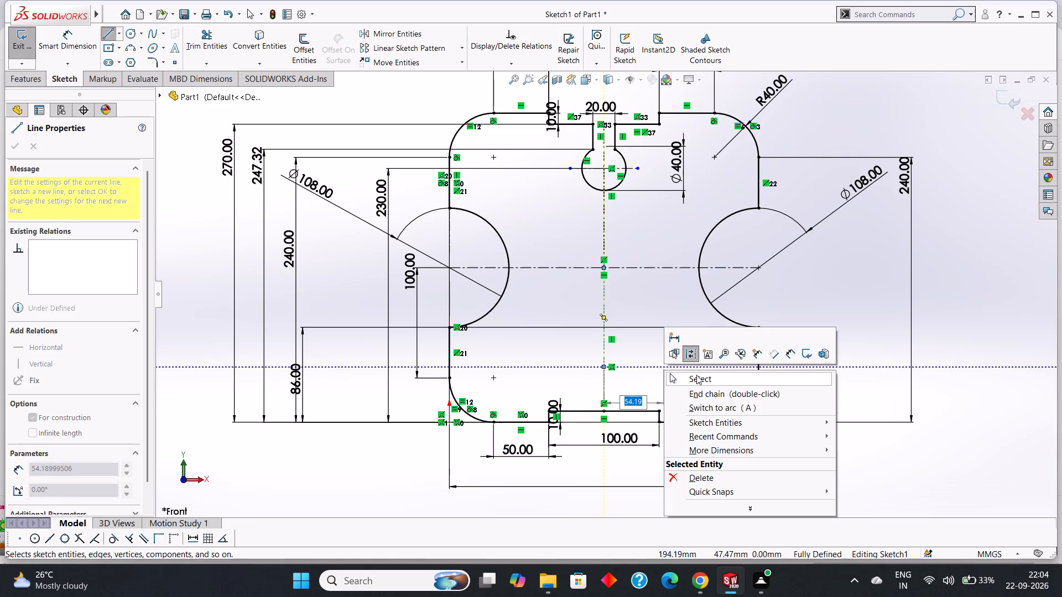
click(696, 375)
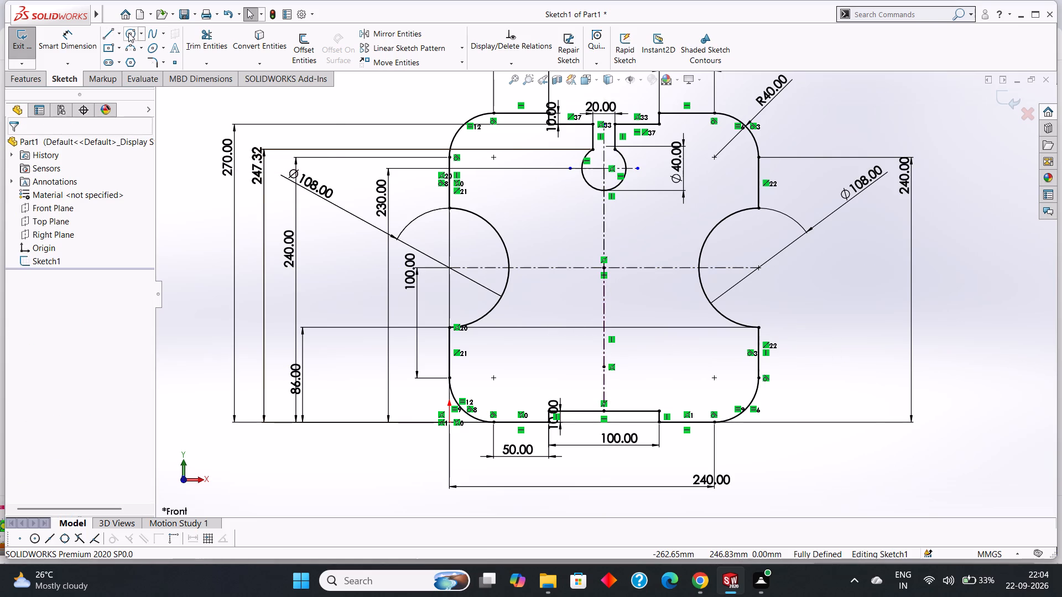
Try to draw a circle of 20 mm radius centered on the lower end of the 90 mm centerline.
click(142, 33)
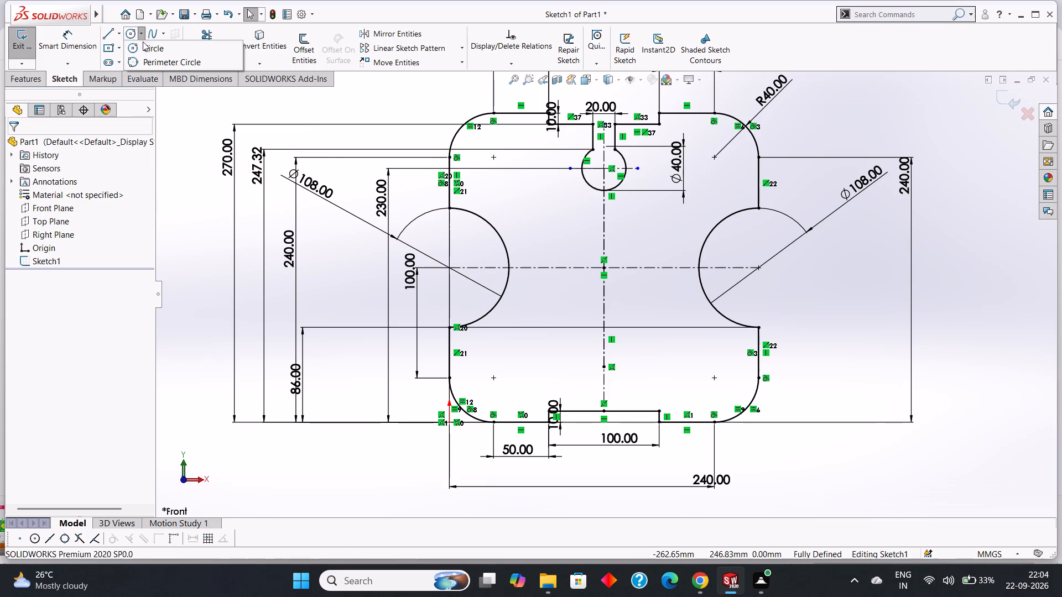
click(146, 48)
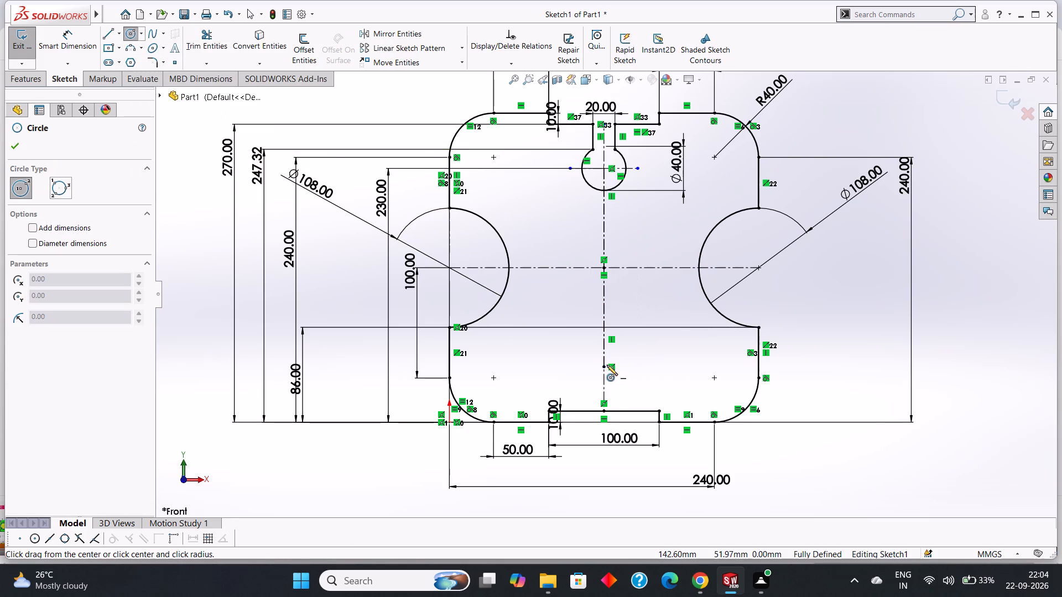
click(605, 365)
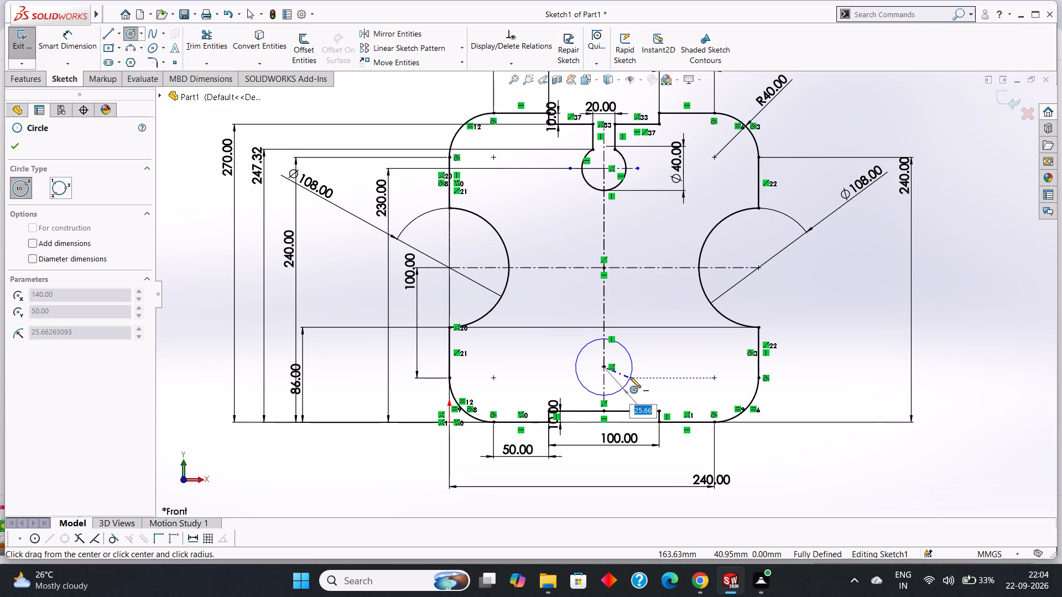
text(20)
key(Return)
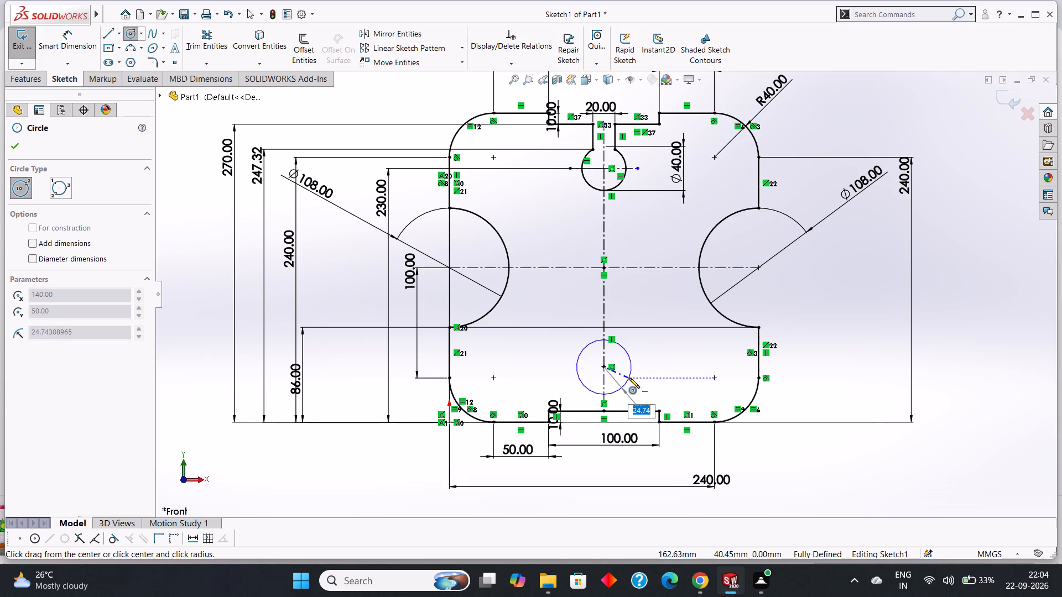
click(21, 142)
Dimension the lower circle's diameter at 40 mm.
click(70, 40)
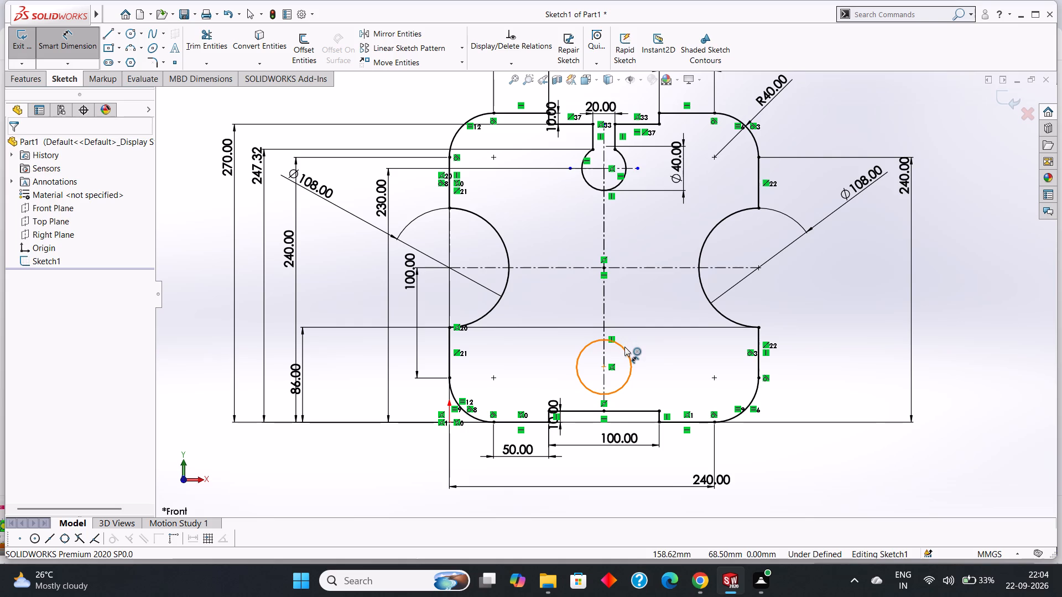
click(624, 347)
click(674, 351)
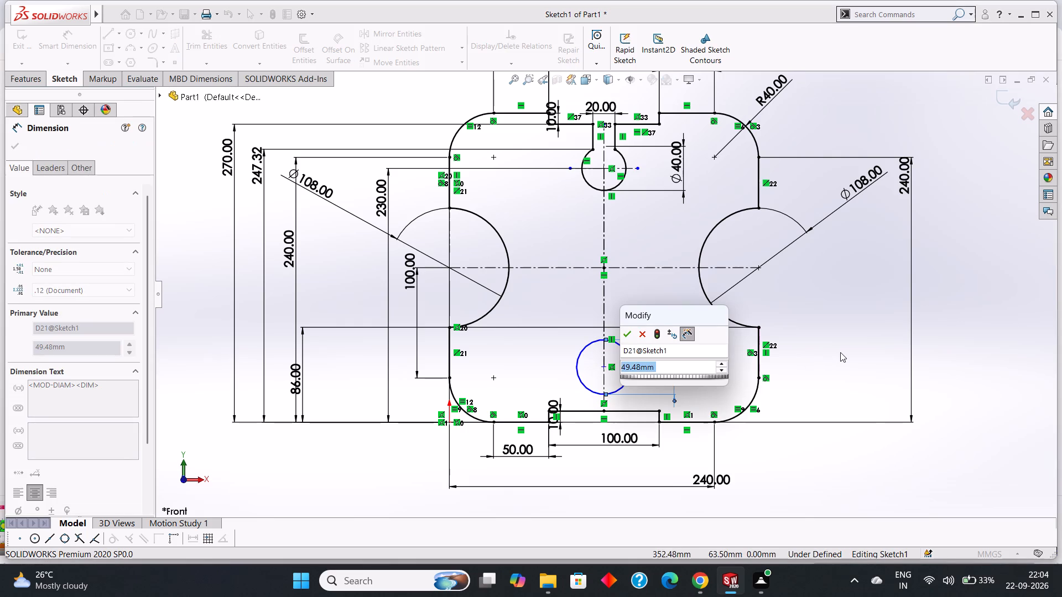
text(40)
key(Return)
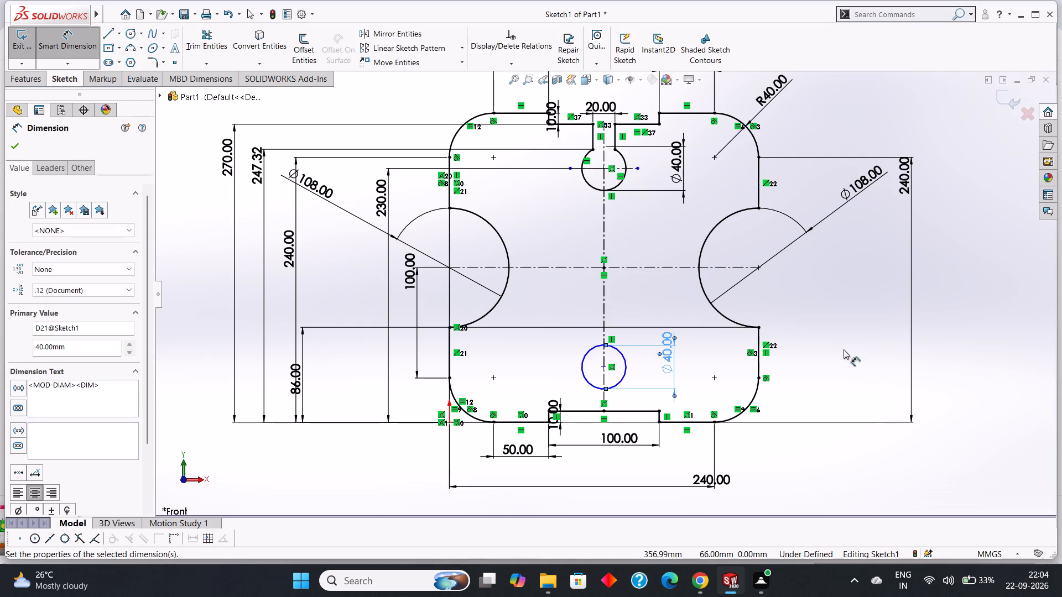
click(15, 146)
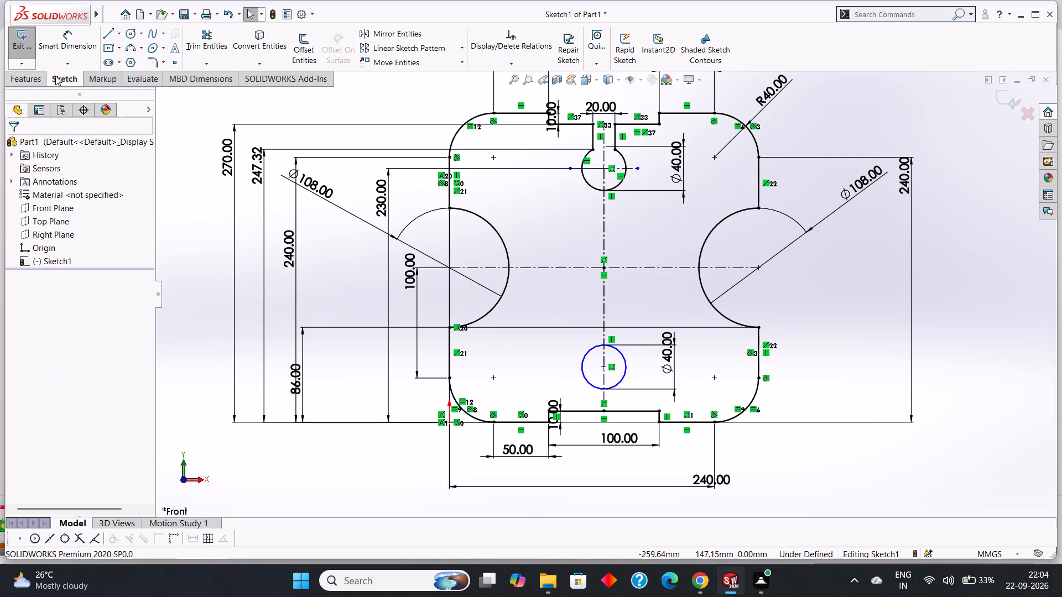
Try to draw a 10 mm horizontal centerline leftward from the midpoint of the bottom notch's upper edge.
click(121, 34)
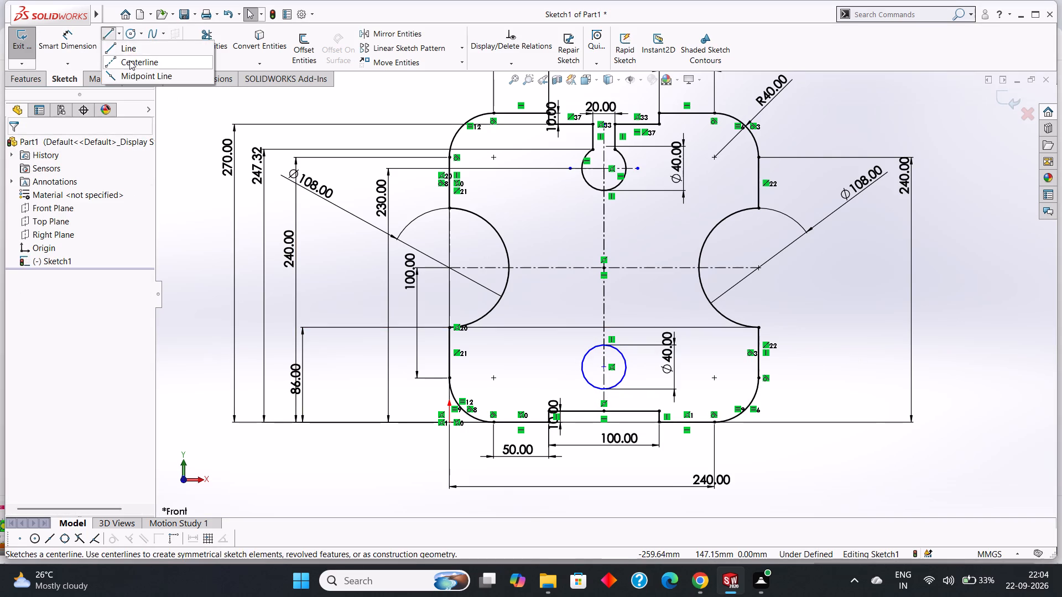
click(129, 61)
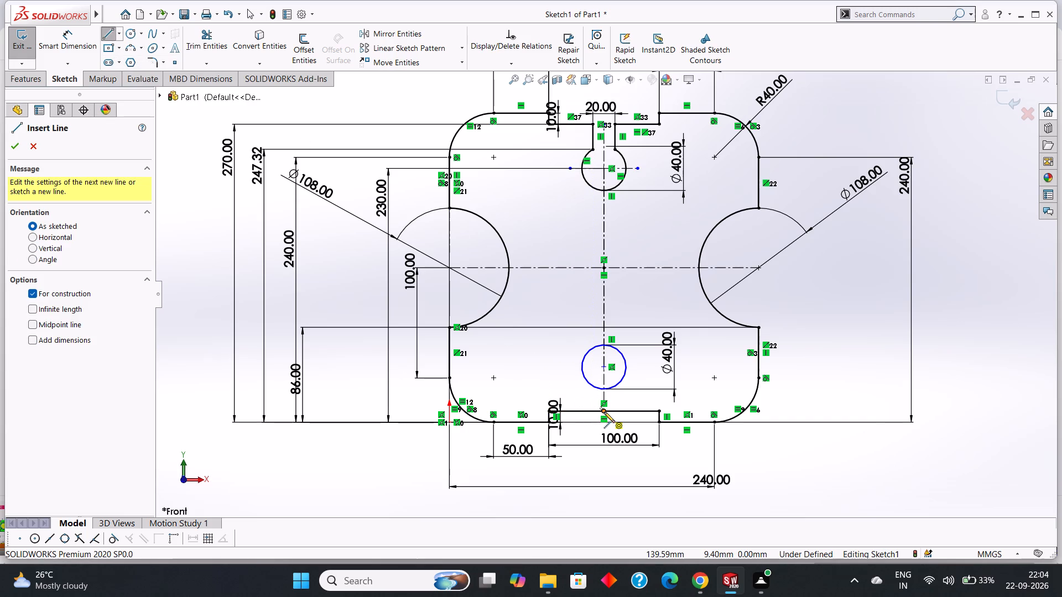
click(604, 412)
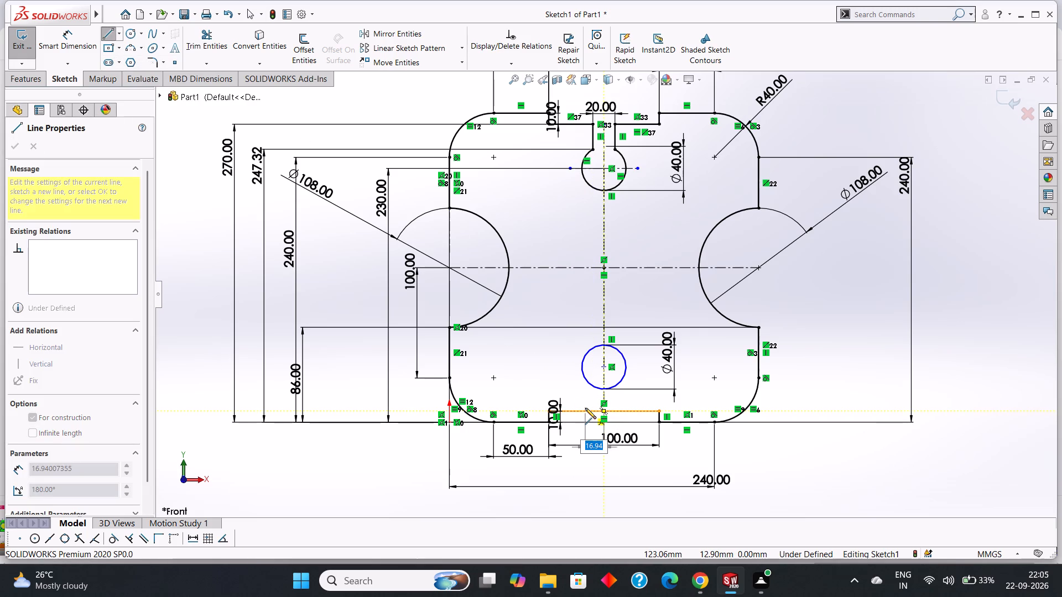
text(10)
key(Return)
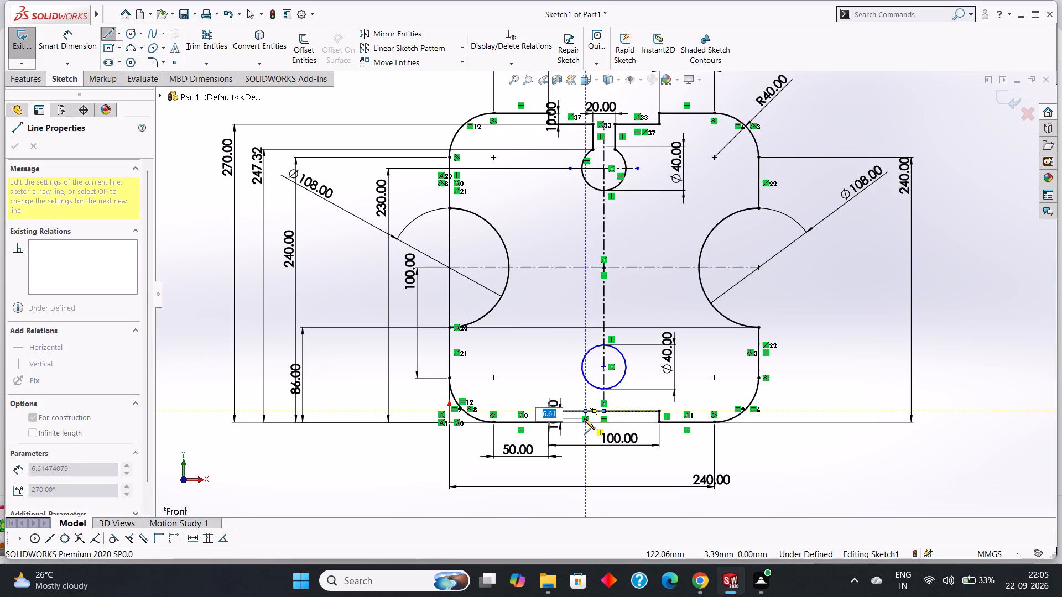
right_click(561, 375)
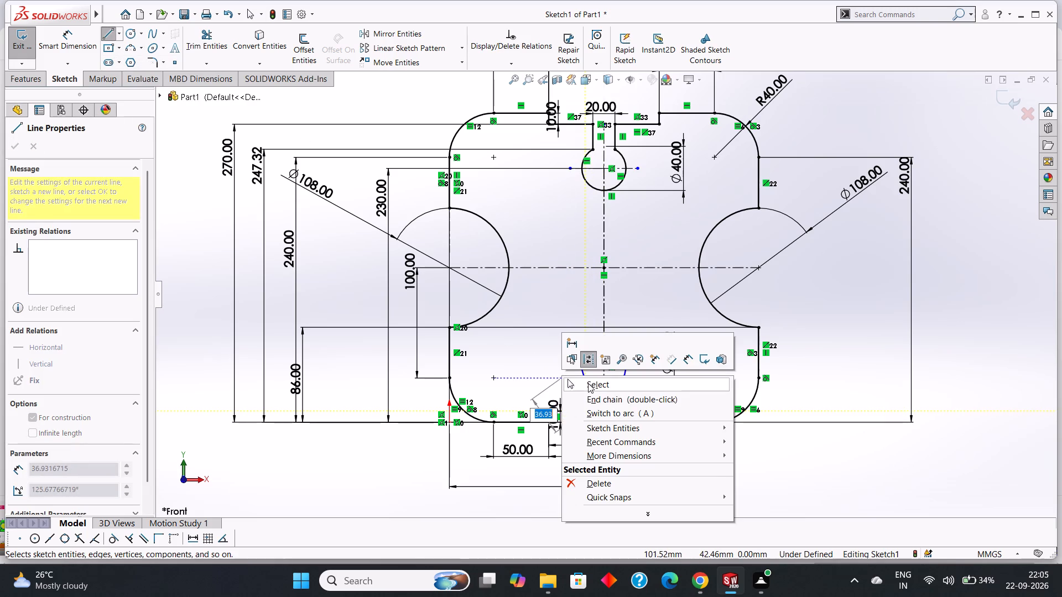
click(588, 383)
Draw a vertical line about 29 mm long from the short centerline's left end up to the lower circle.
click(108, 33)
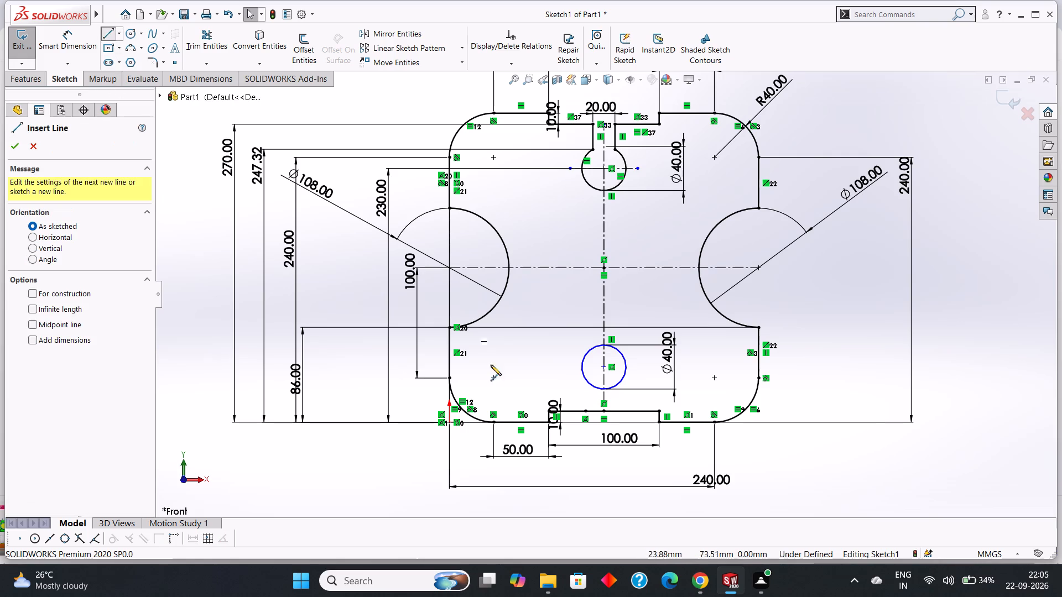
click(584, 412)
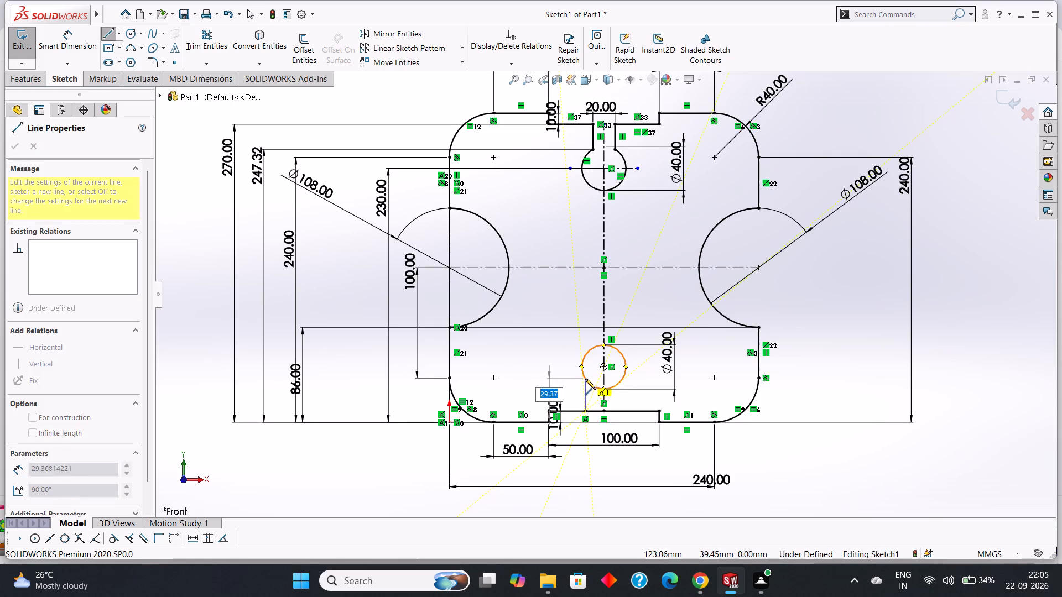
click(585, 379)
right_click(547, 376)
click(566, 385)
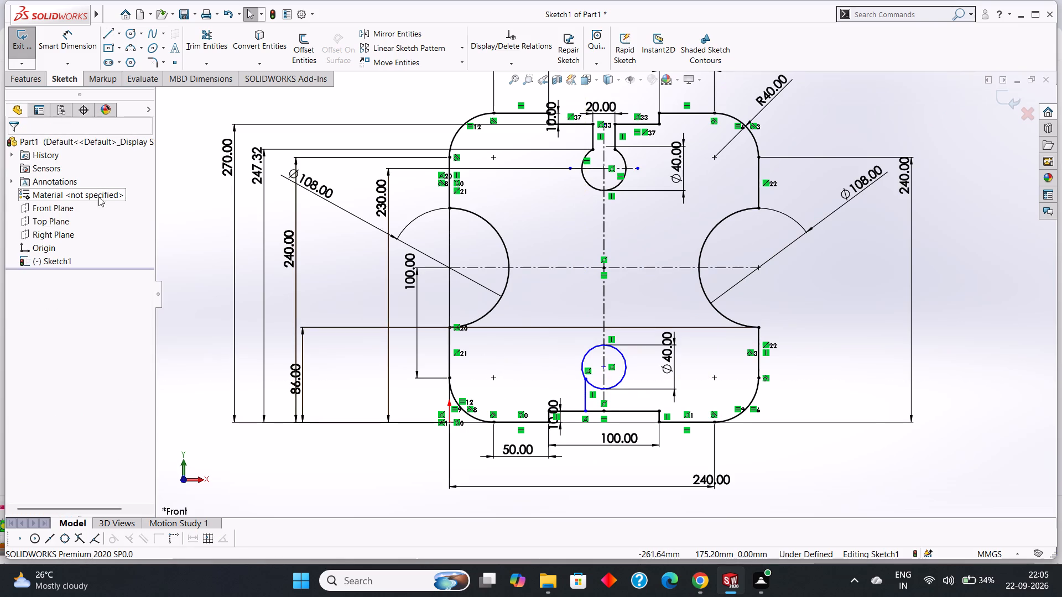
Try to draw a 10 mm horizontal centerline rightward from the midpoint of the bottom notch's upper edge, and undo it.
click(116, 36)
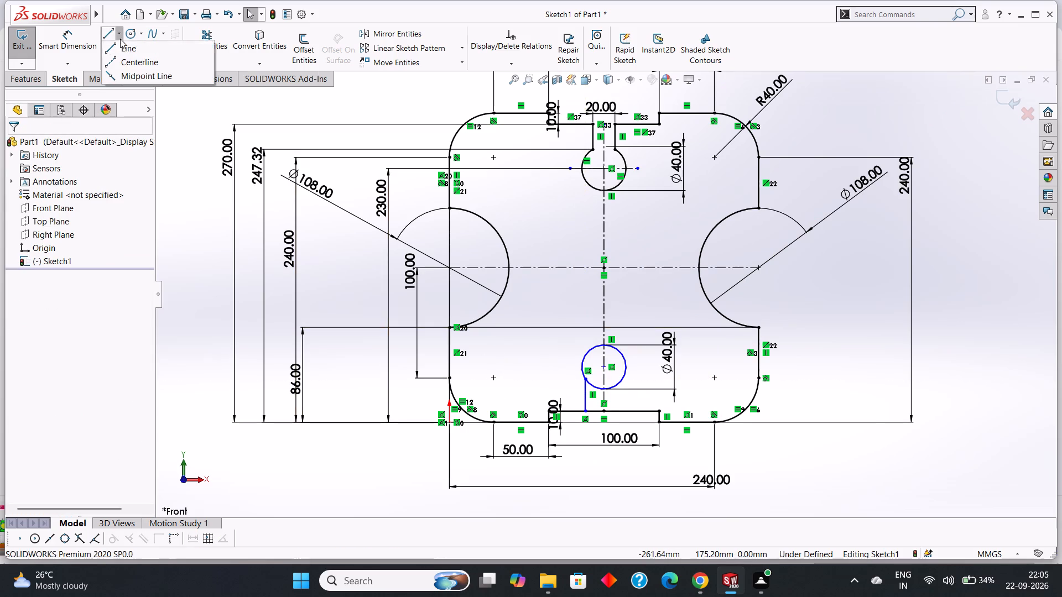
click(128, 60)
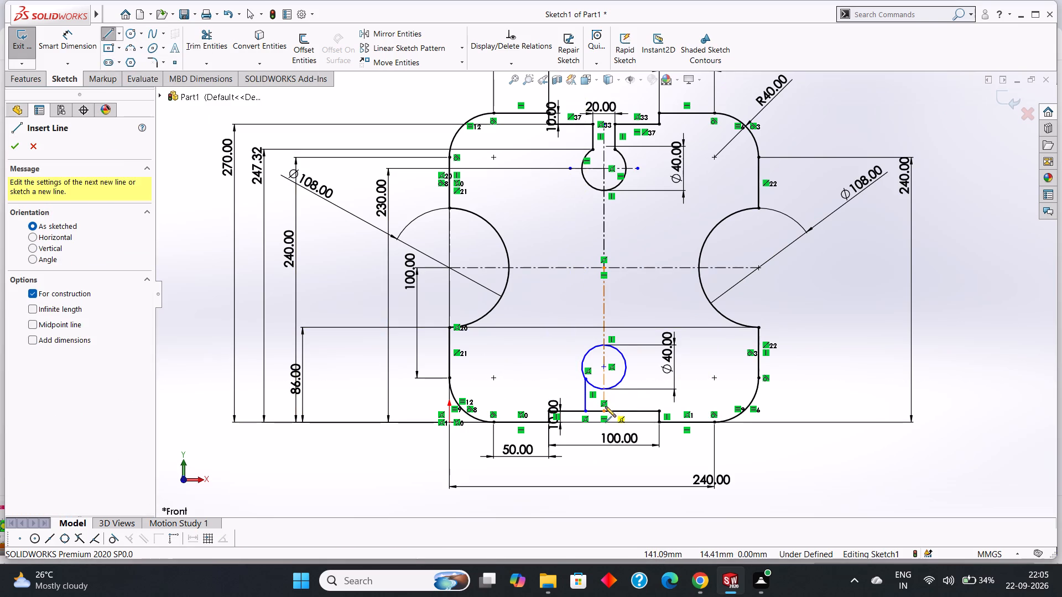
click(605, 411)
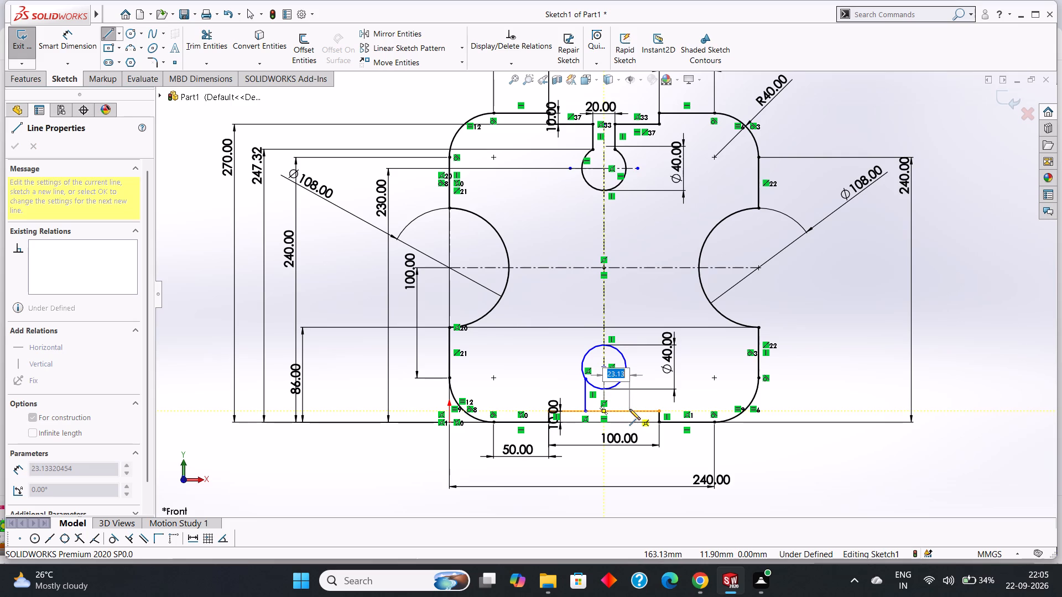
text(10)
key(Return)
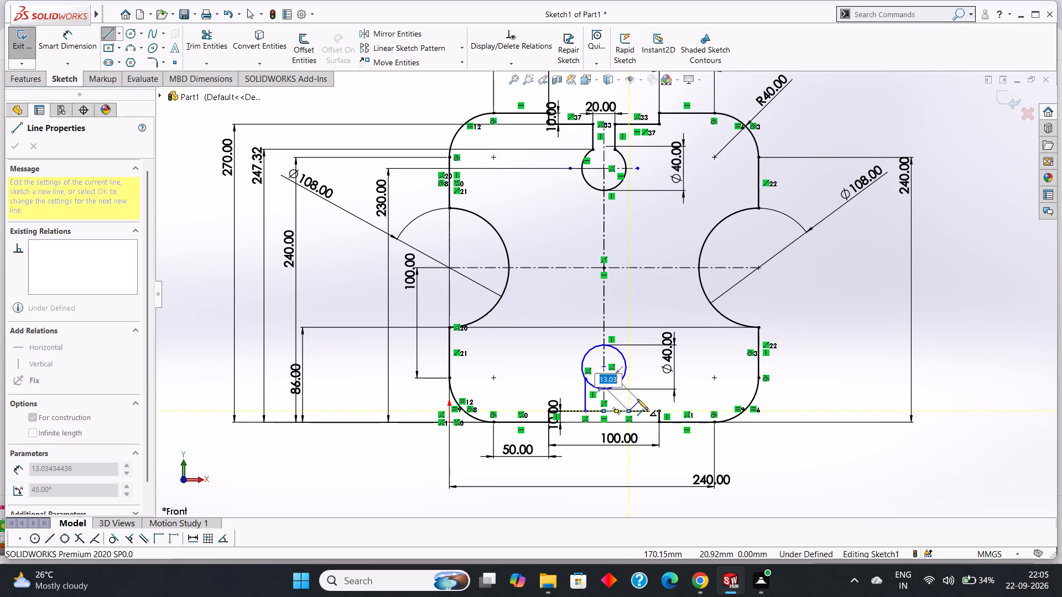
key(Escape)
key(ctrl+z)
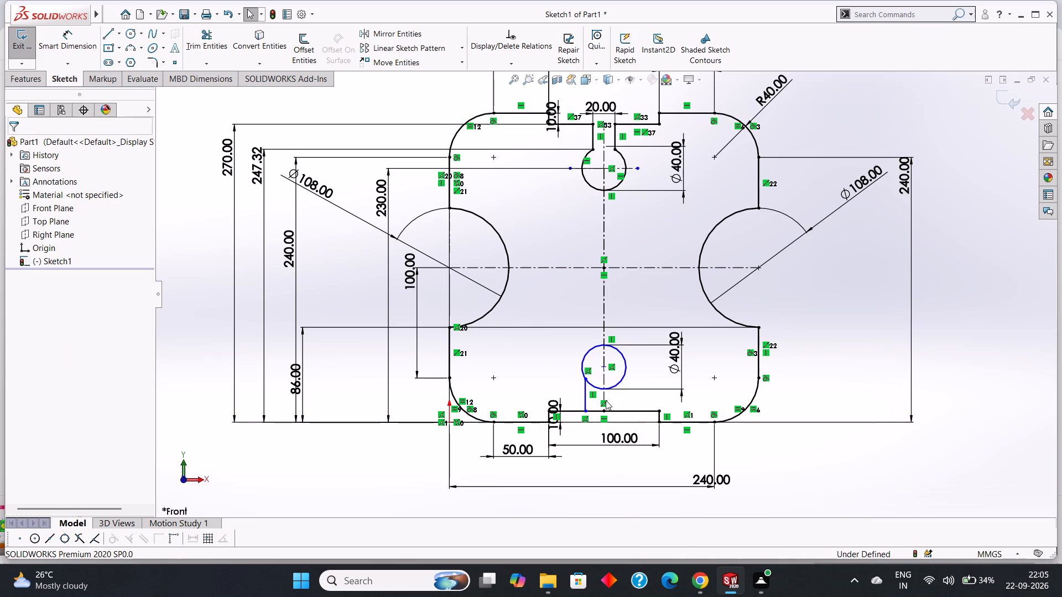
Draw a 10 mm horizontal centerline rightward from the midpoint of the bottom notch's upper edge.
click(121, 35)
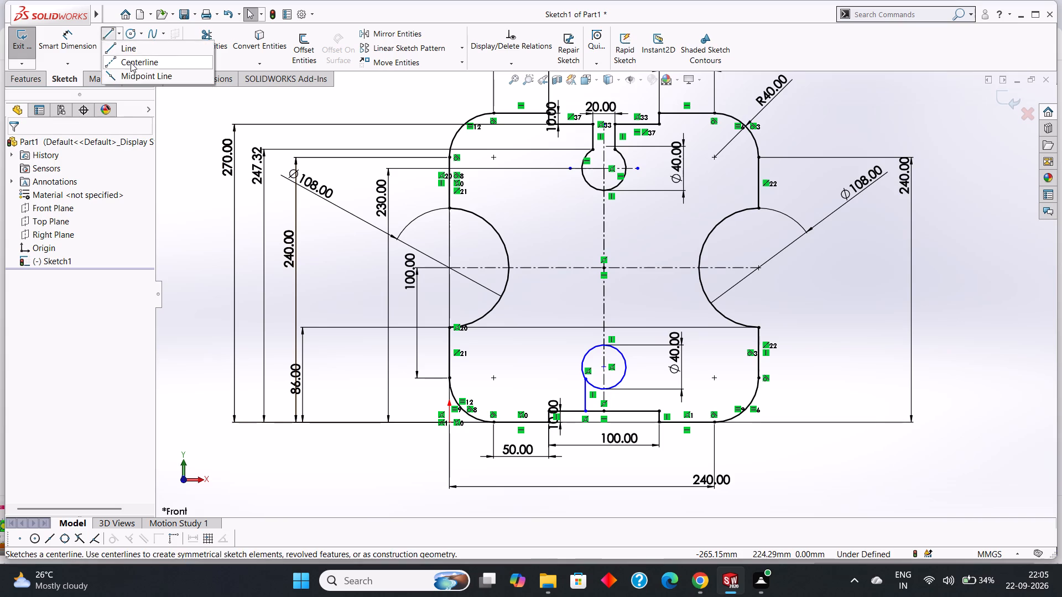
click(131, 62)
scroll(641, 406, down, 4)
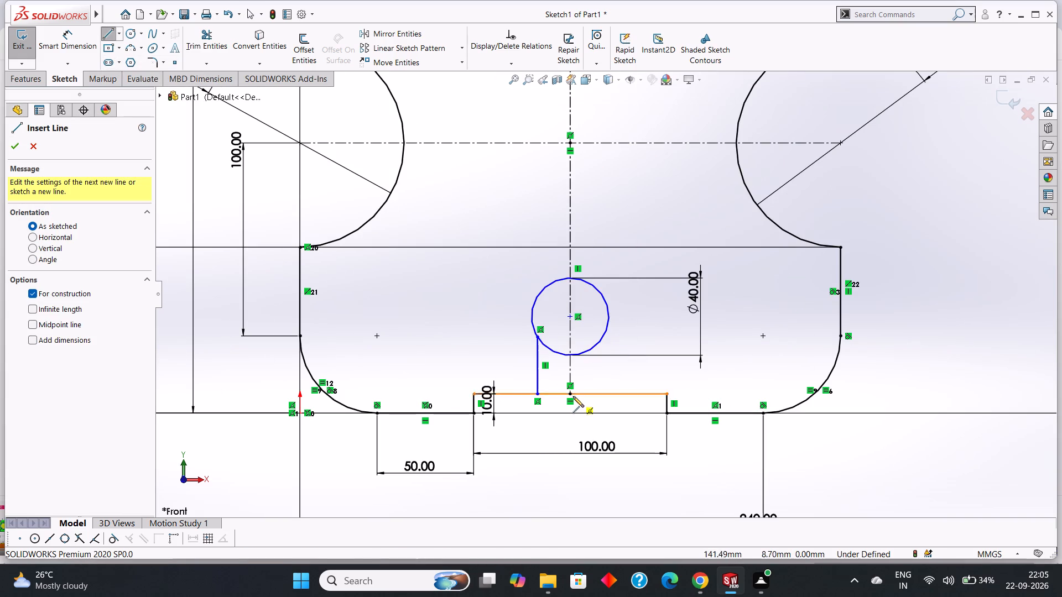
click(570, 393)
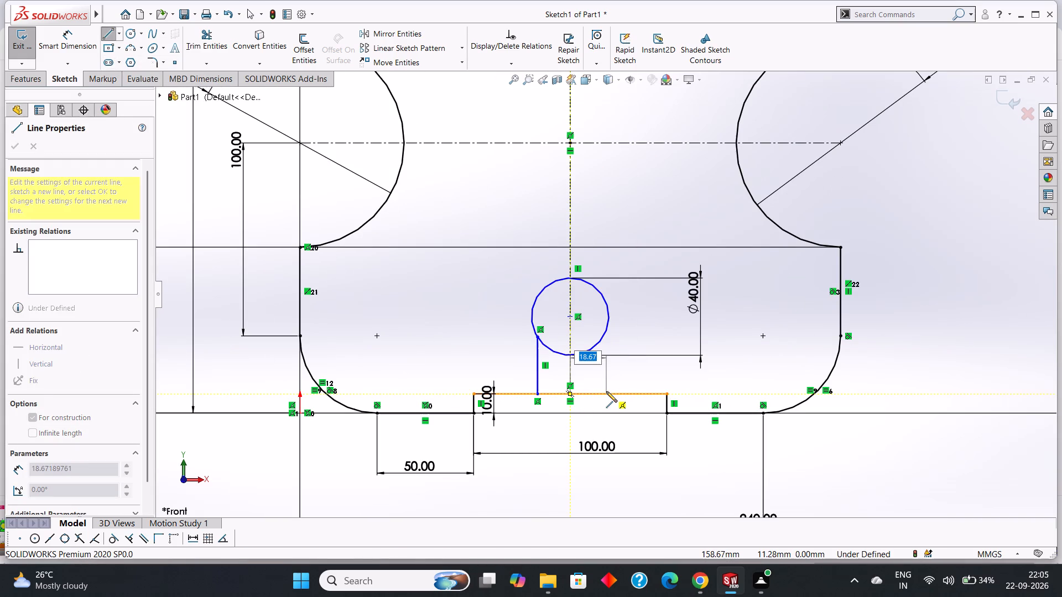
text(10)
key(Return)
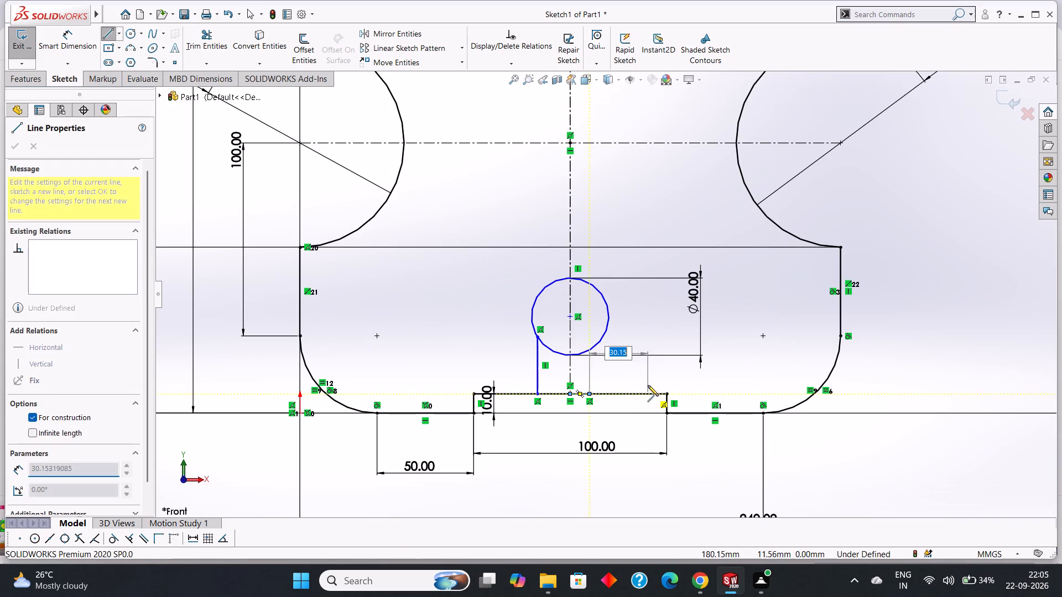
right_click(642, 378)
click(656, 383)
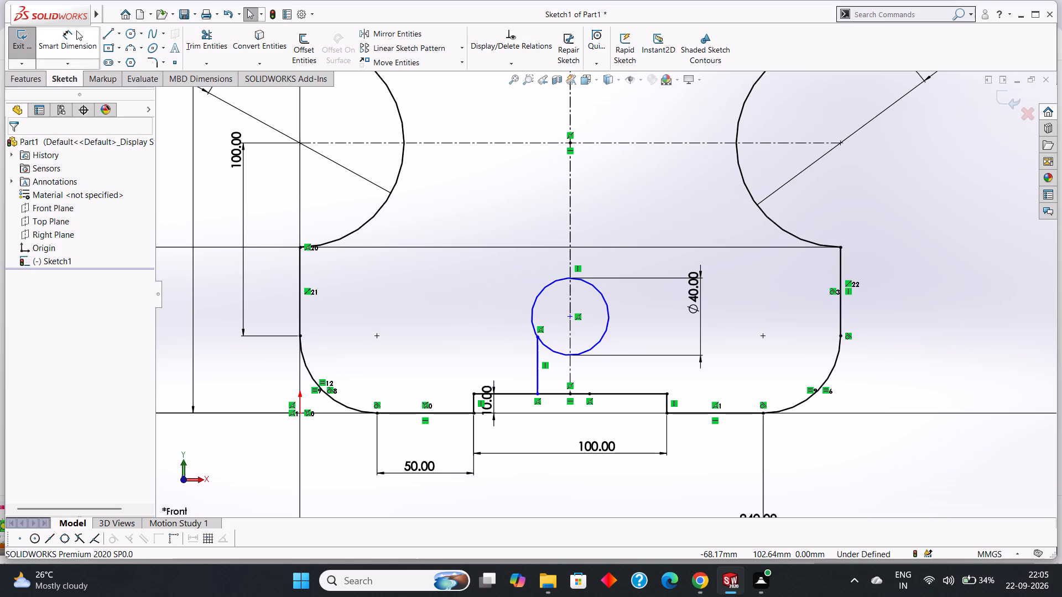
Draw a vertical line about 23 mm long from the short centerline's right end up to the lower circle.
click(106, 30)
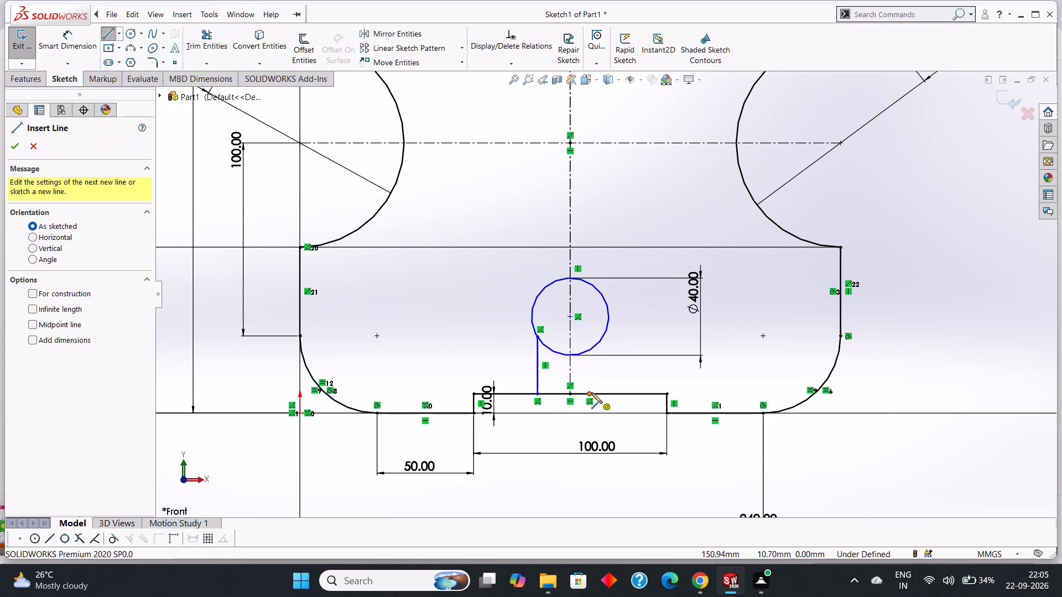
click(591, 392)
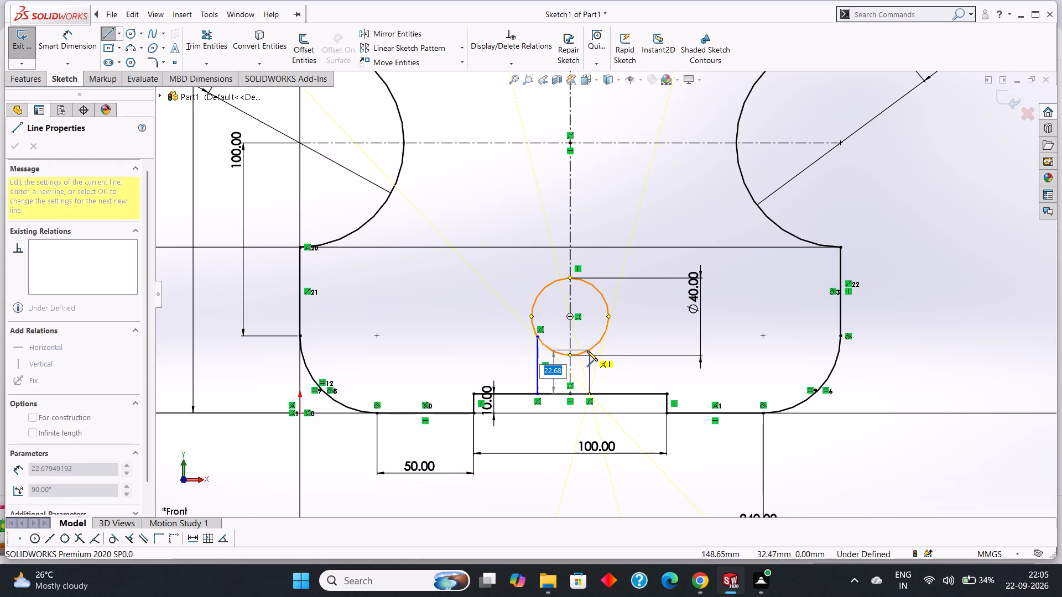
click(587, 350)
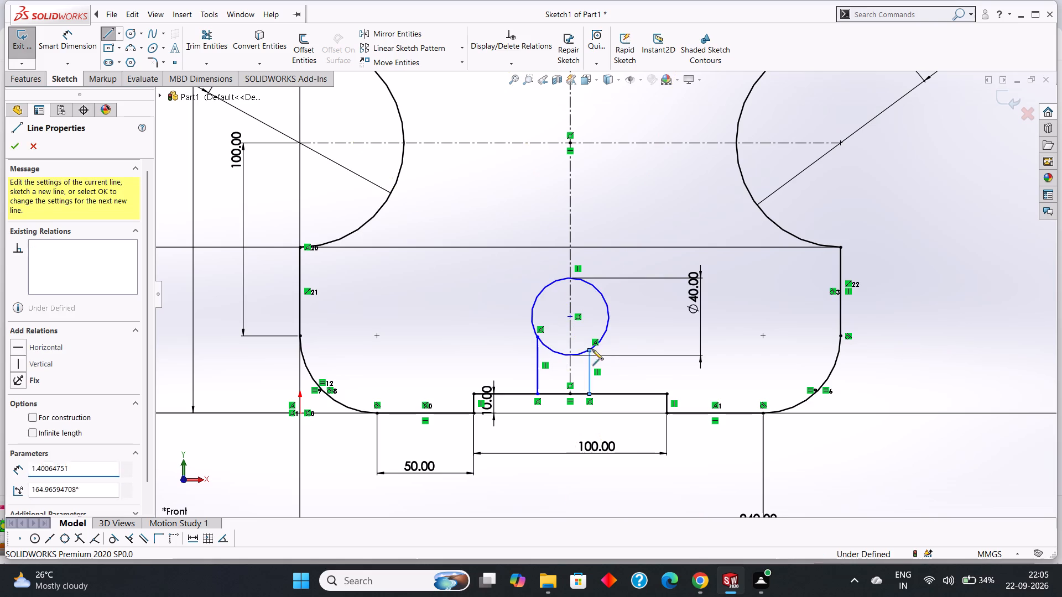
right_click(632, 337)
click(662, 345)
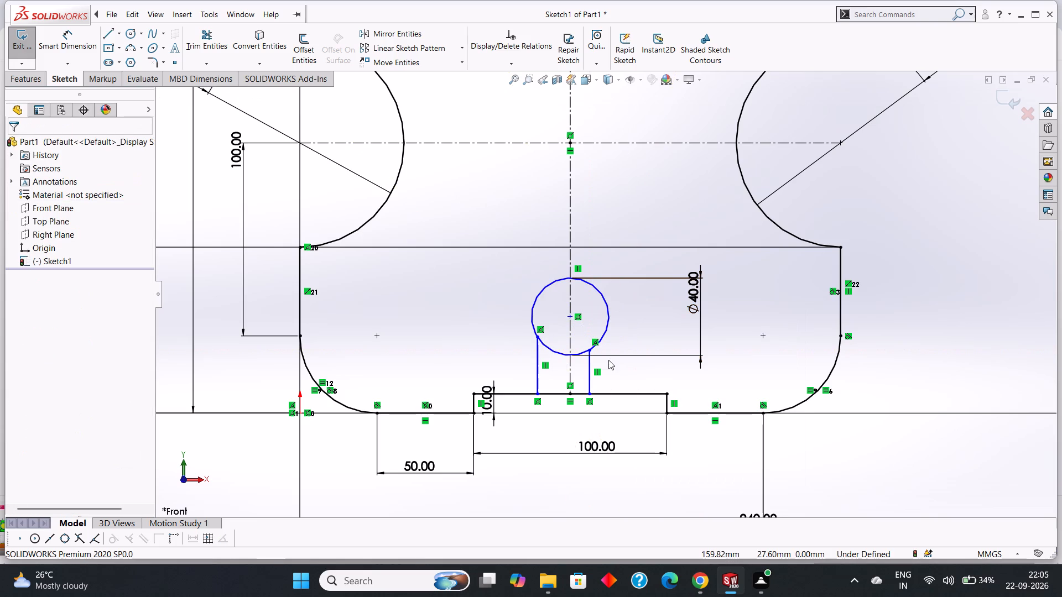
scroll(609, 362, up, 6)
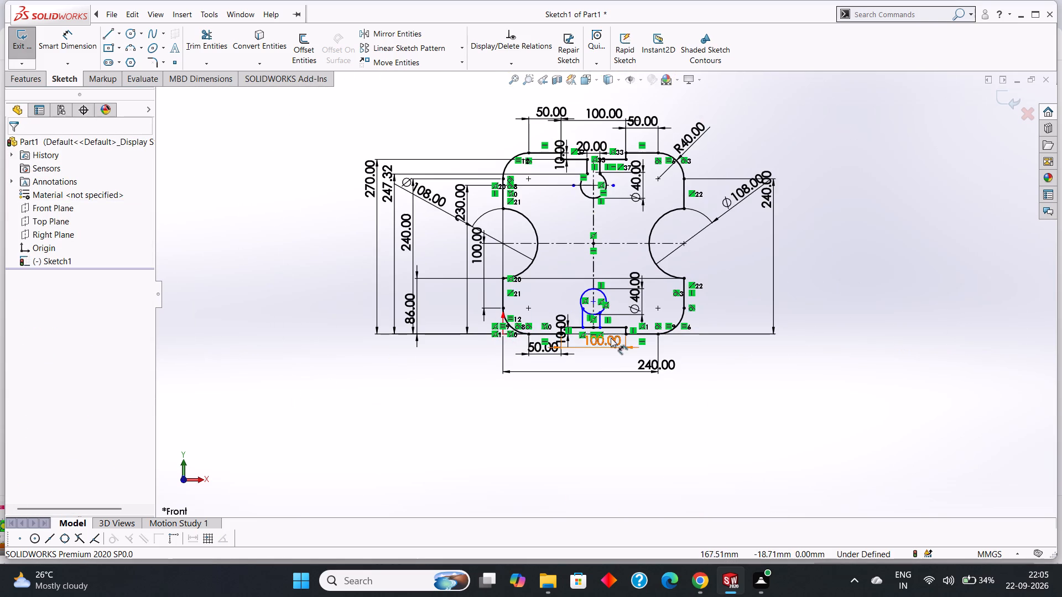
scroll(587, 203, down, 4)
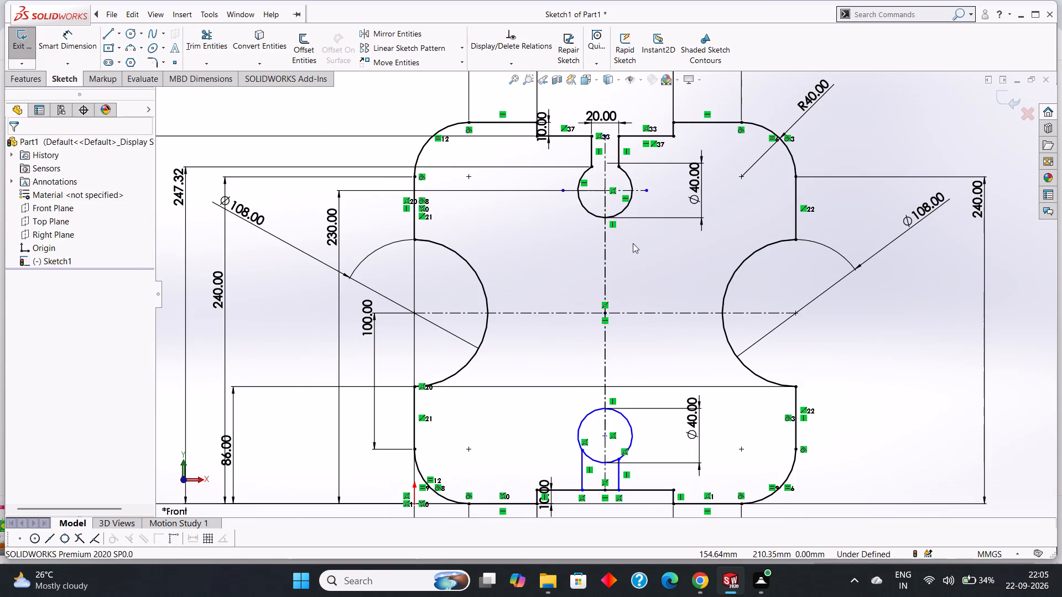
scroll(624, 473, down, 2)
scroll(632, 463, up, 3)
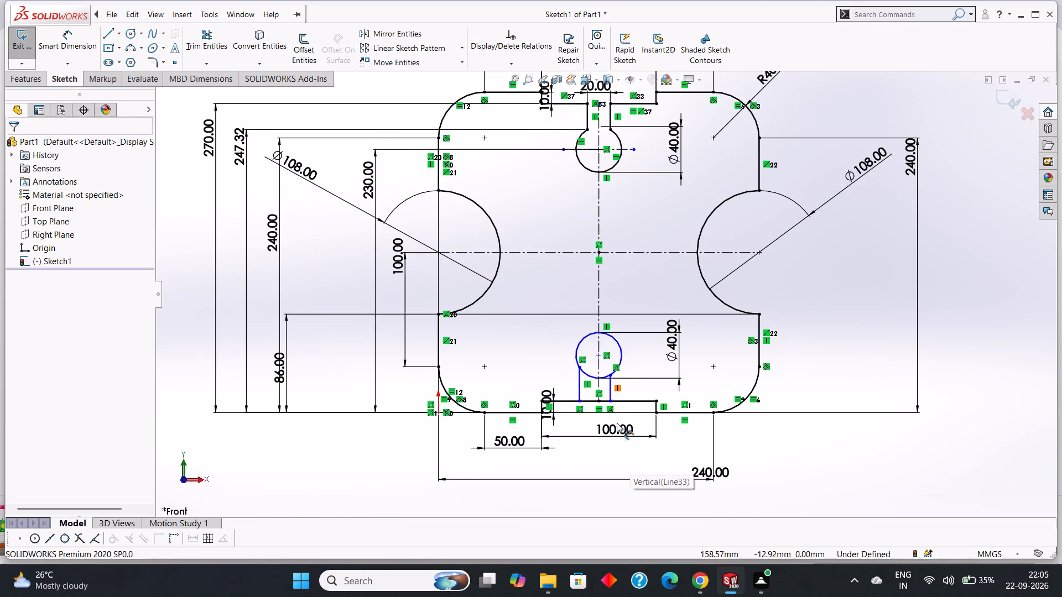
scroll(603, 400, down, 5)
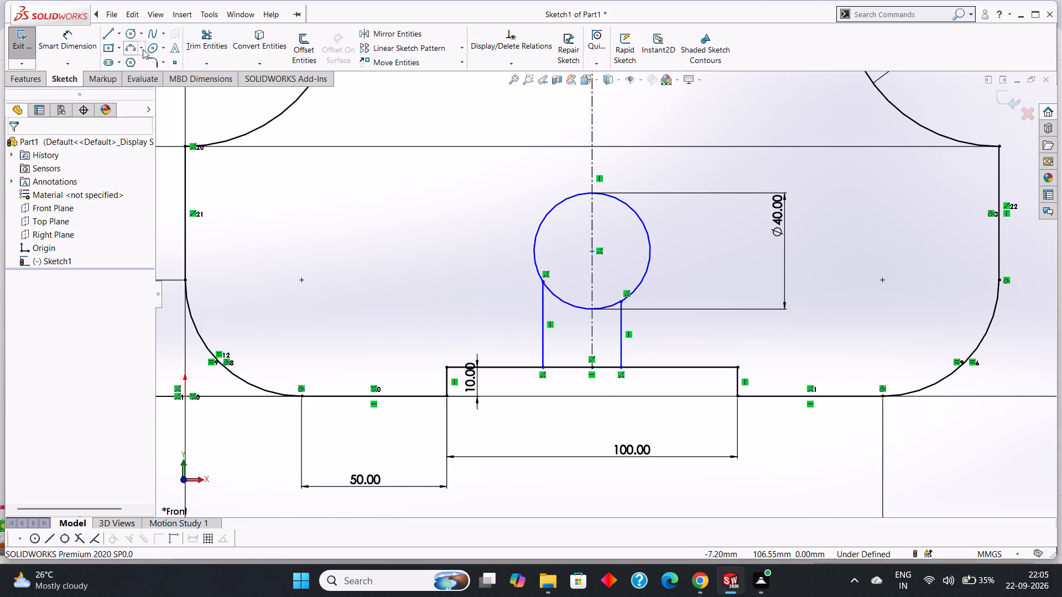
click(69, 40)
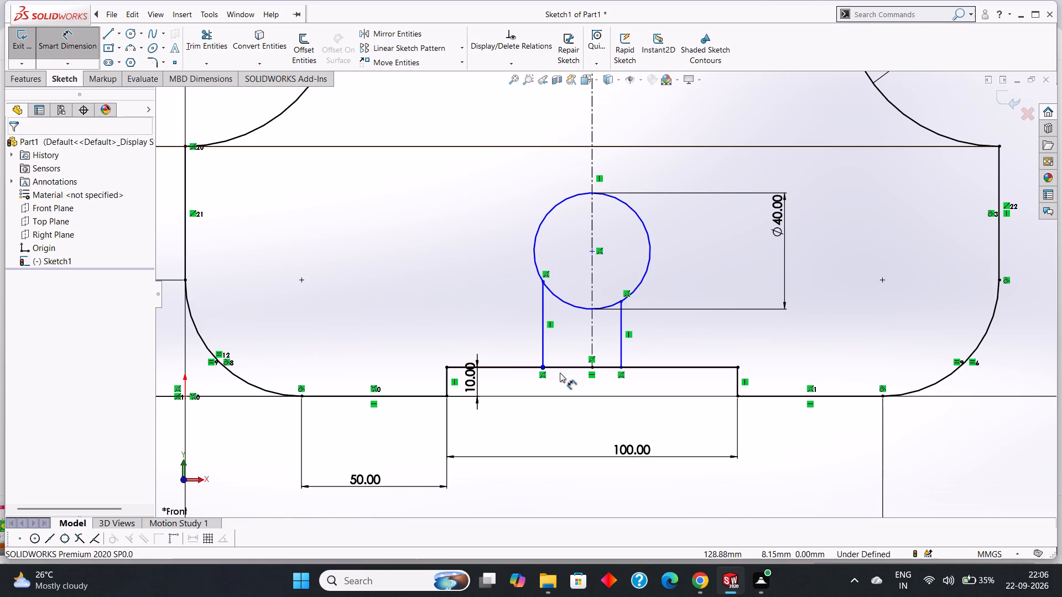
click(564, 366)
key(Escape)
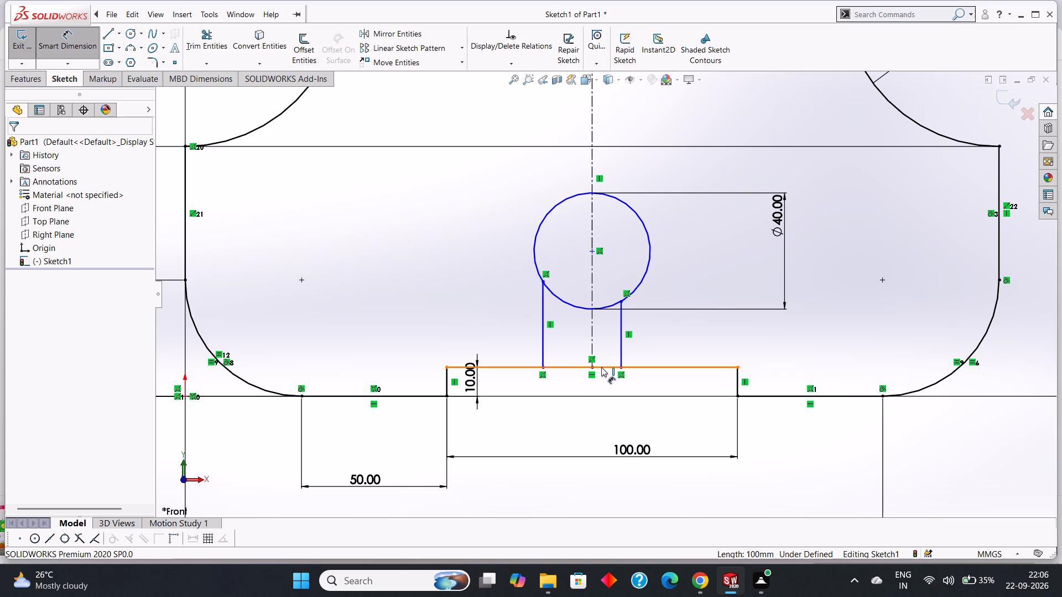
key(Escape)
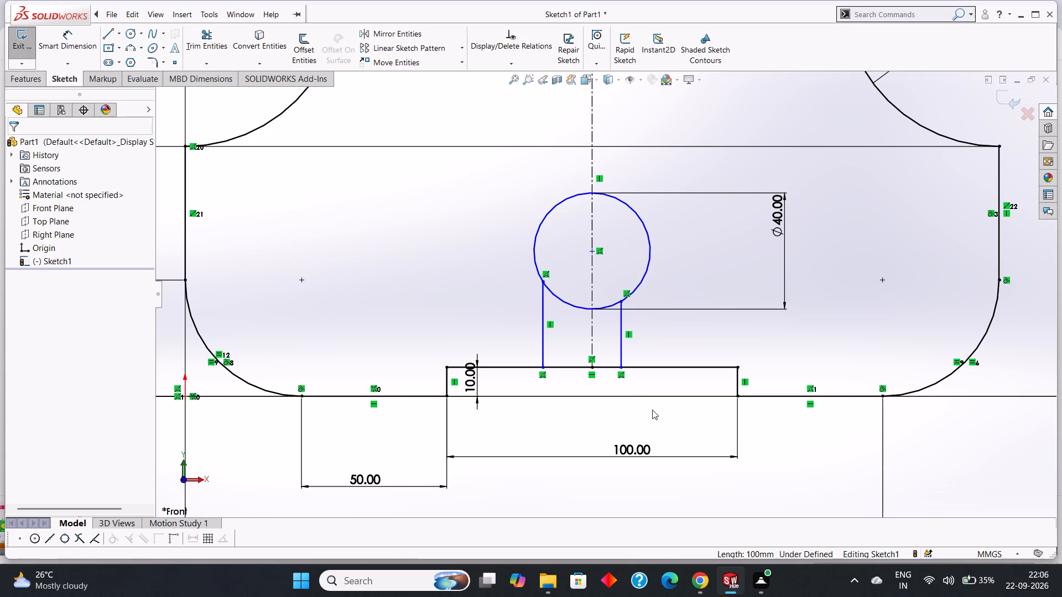
Undo the two vertical lines below the lower circle and the short centerline right of the notch edge's midpoint.
key(ctrl+z)
key(ctrl+z)
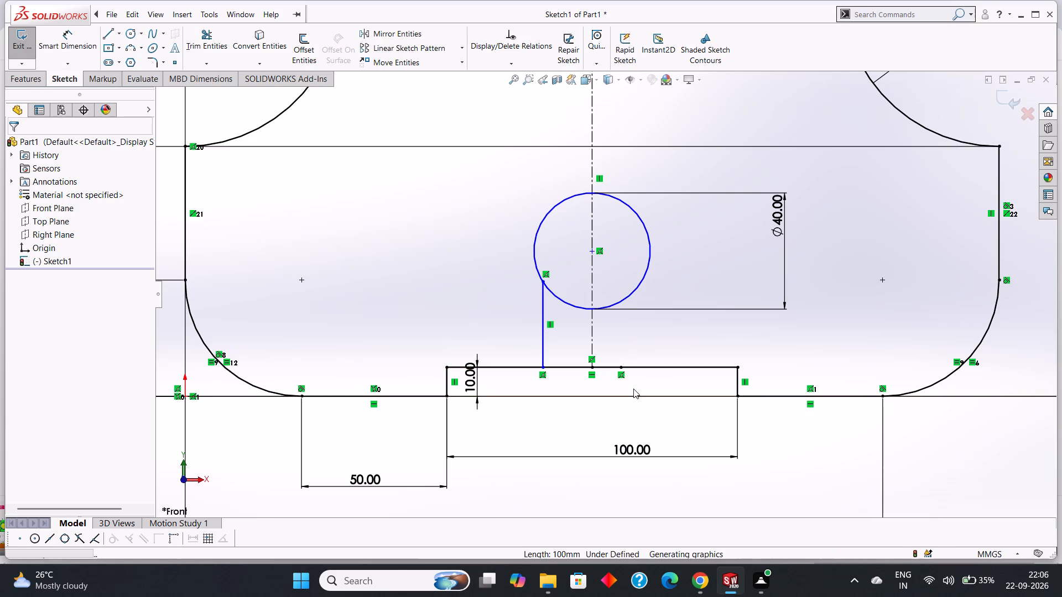
key(ctrl+z)
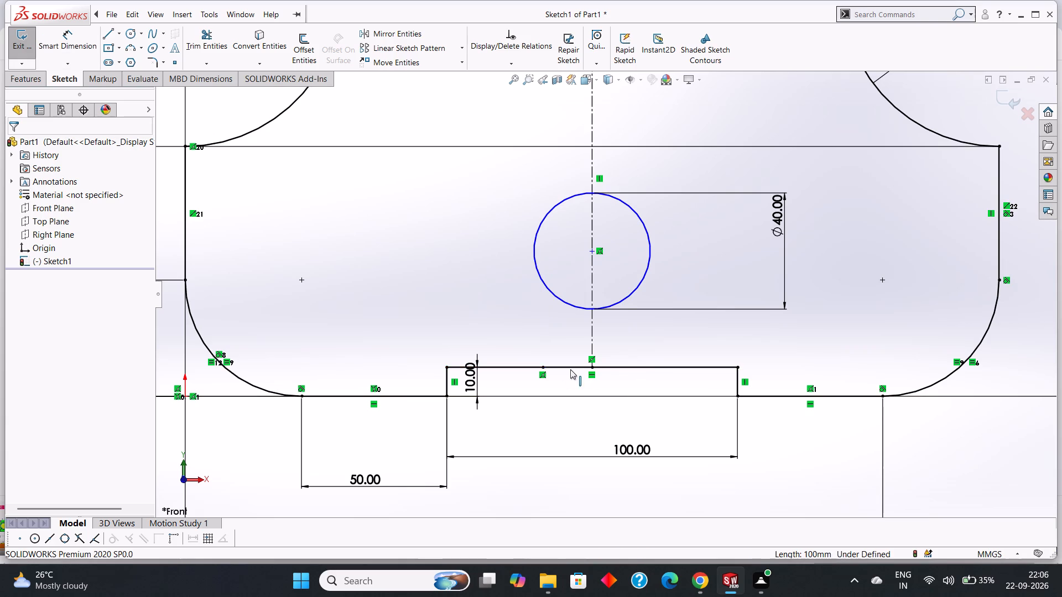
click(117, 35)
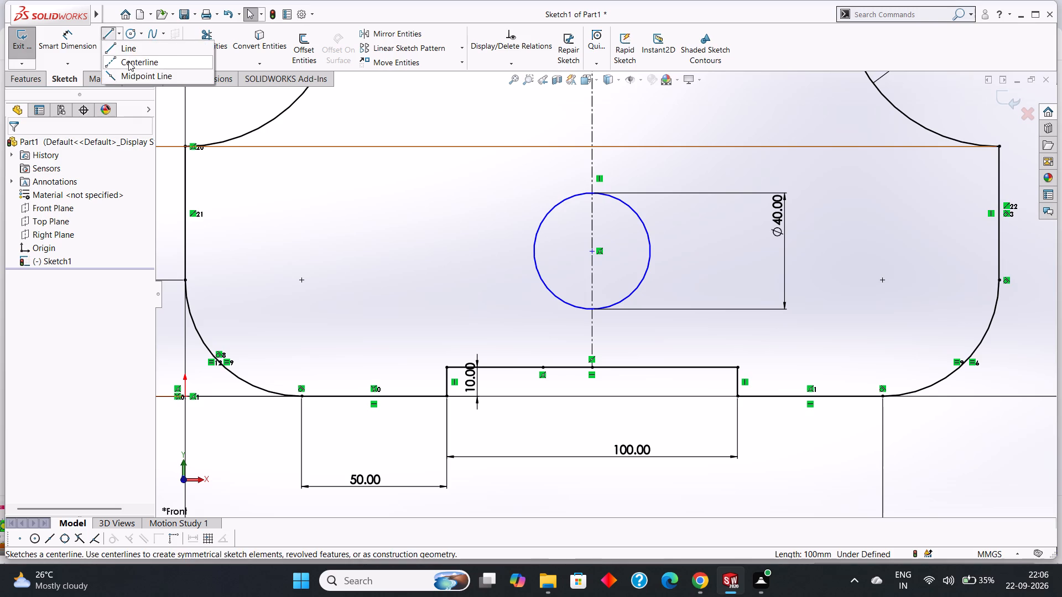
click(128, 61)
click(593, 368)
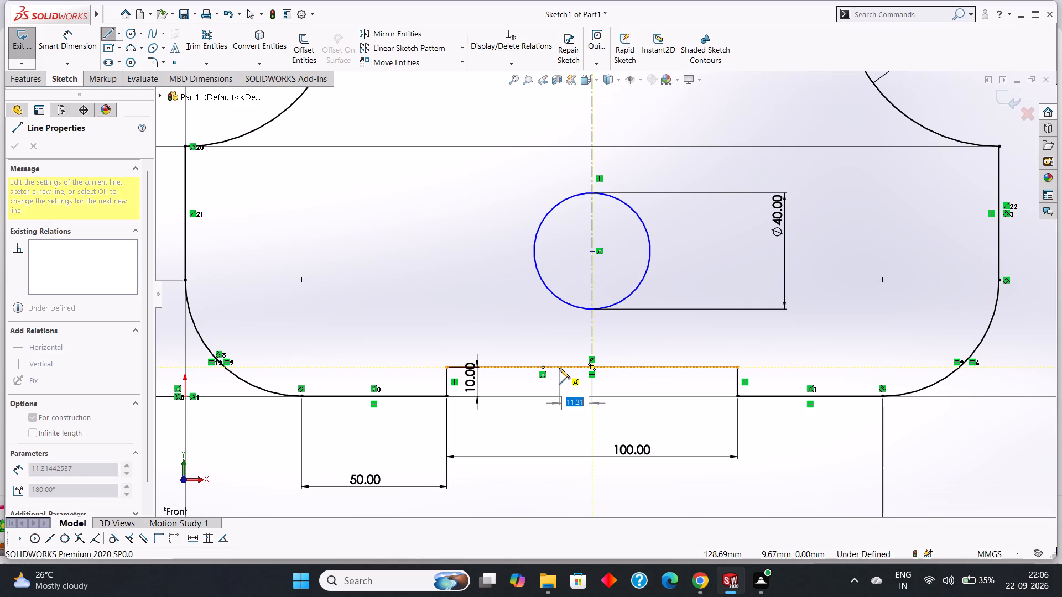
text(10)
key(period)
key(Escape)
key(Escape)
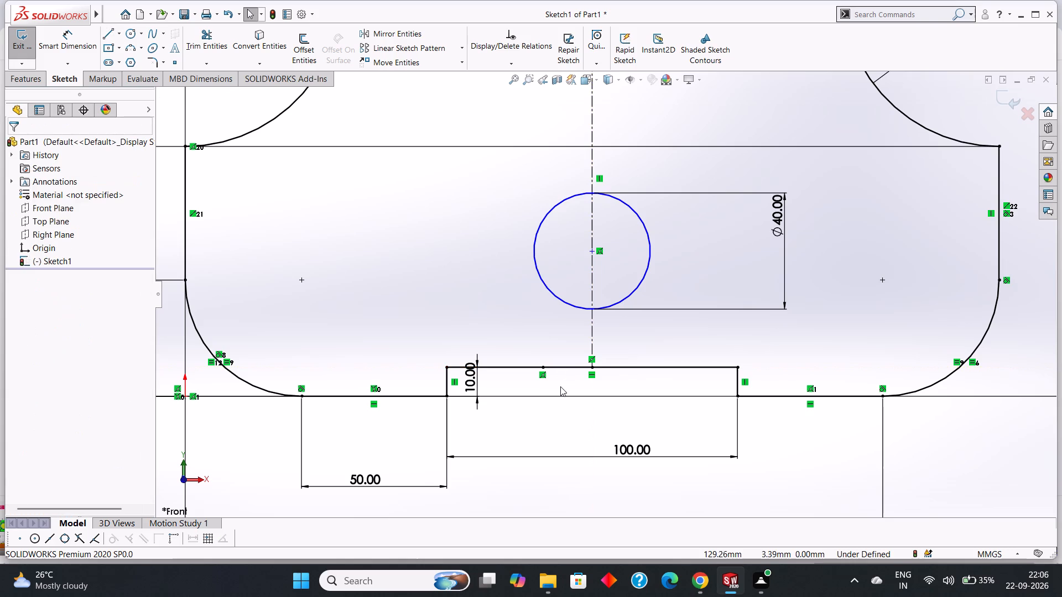
Undo the remaining short centerline left of the midpoint on the bottom notch's upper edge.
key(ctrl+z)
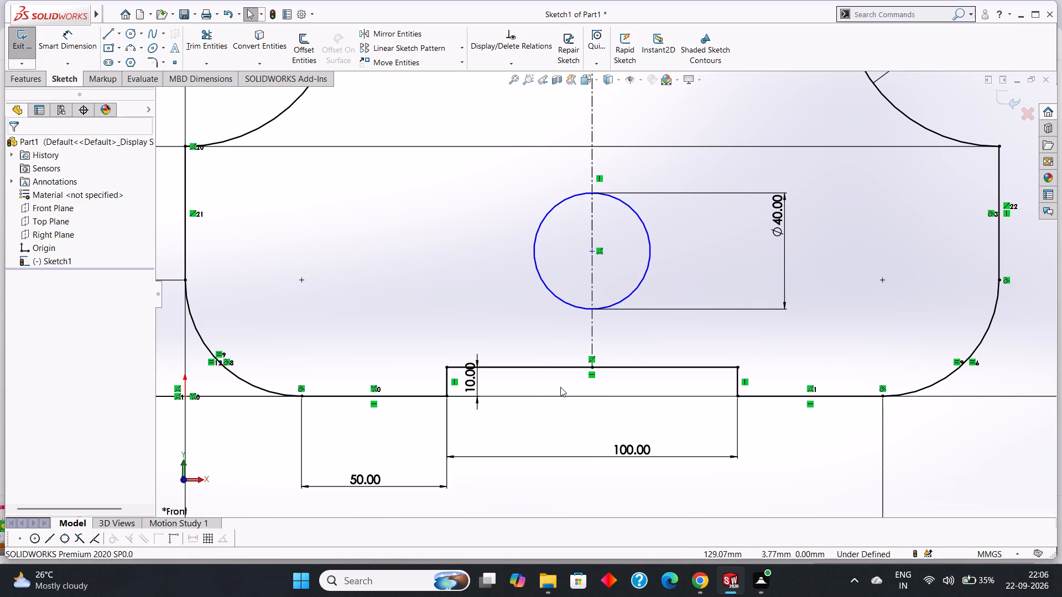
click(387, 213)
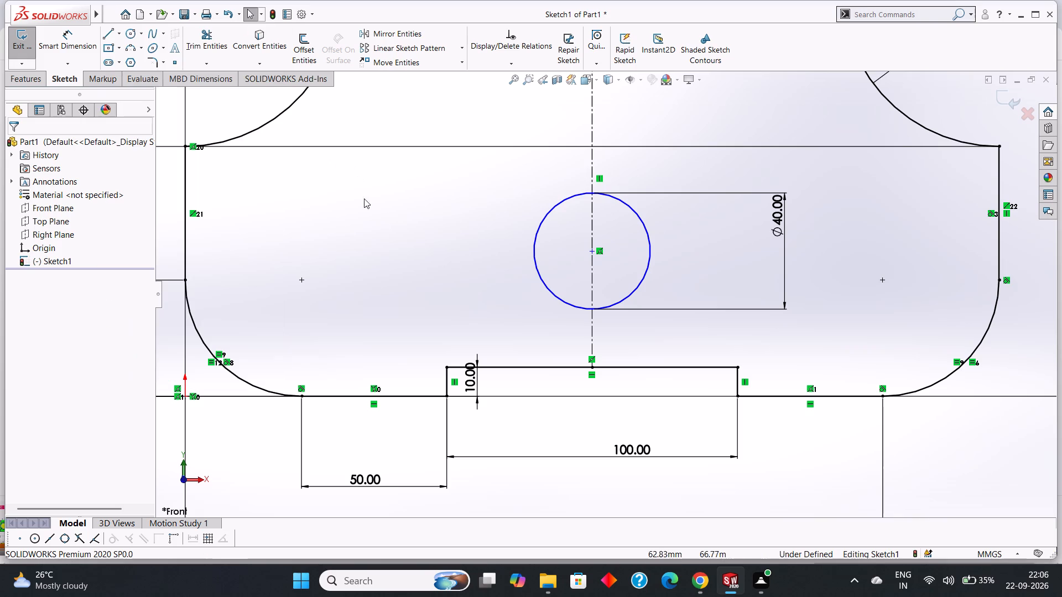
Draw a 10 mm horizontal centerline leftward from the midpoint of the bottom notch's upper edge.
click(120, 35)
click(125, 65)
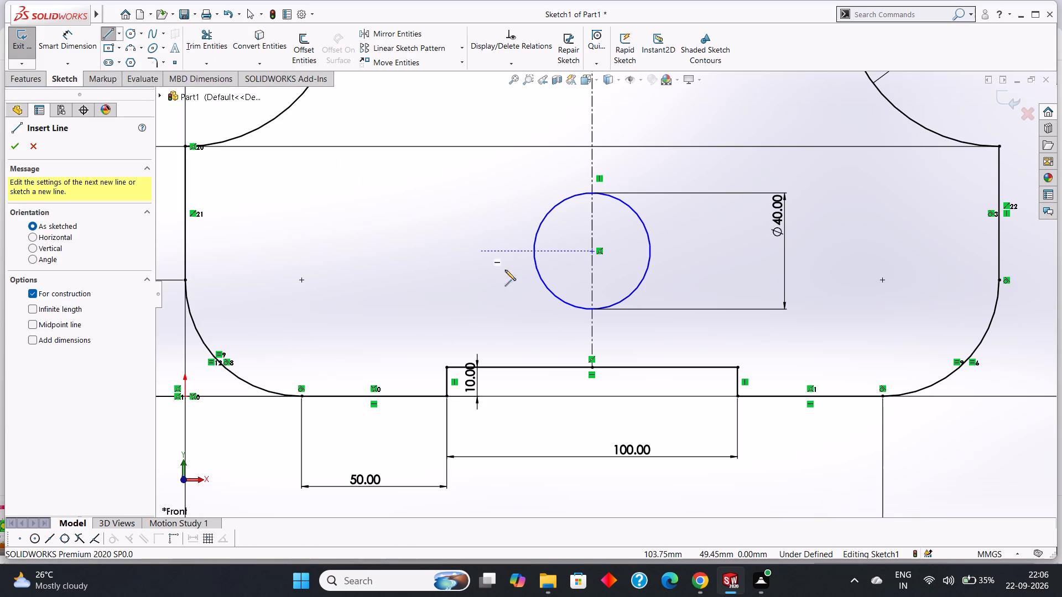
click(590, 367)
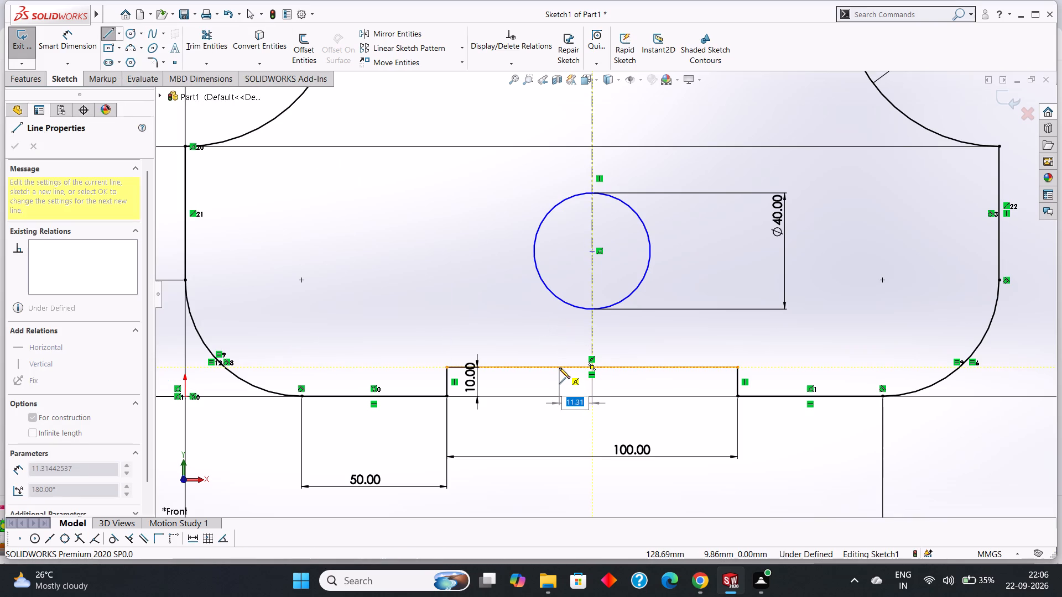
text(10)
key(Return)
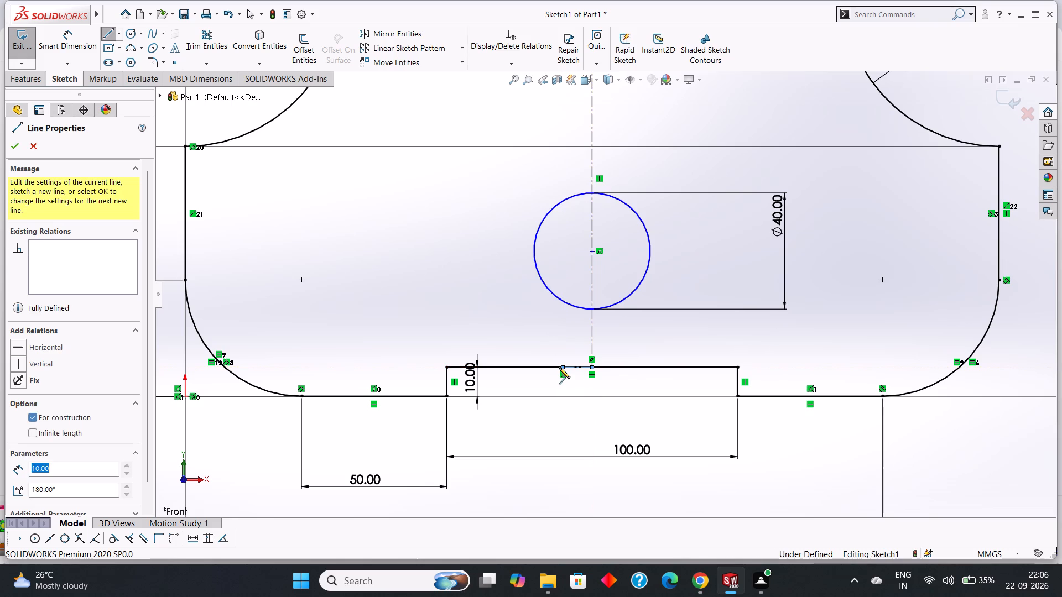
right_click(537, 333)
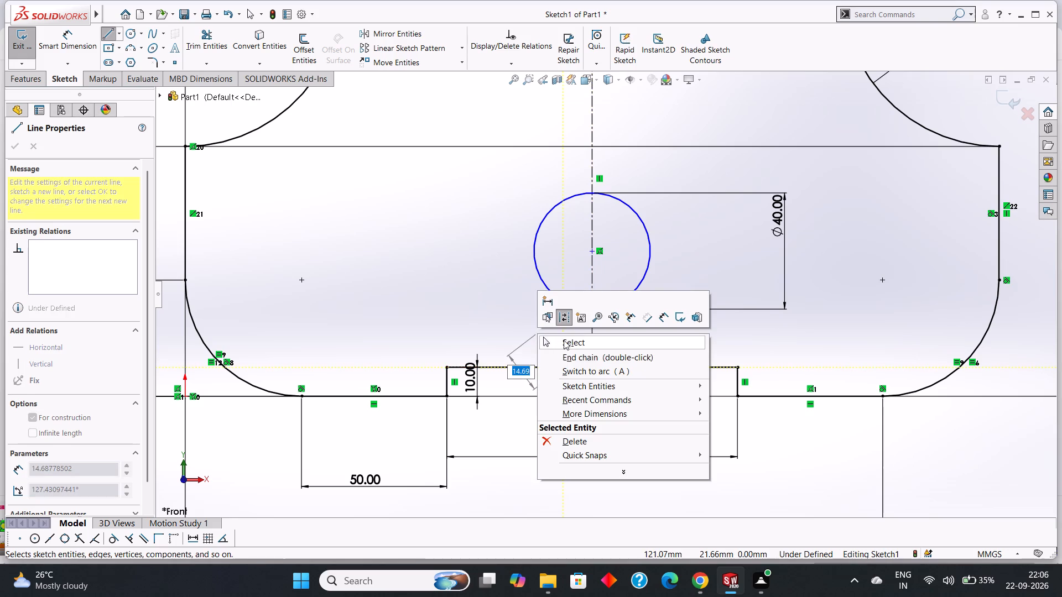
click(564, 340)
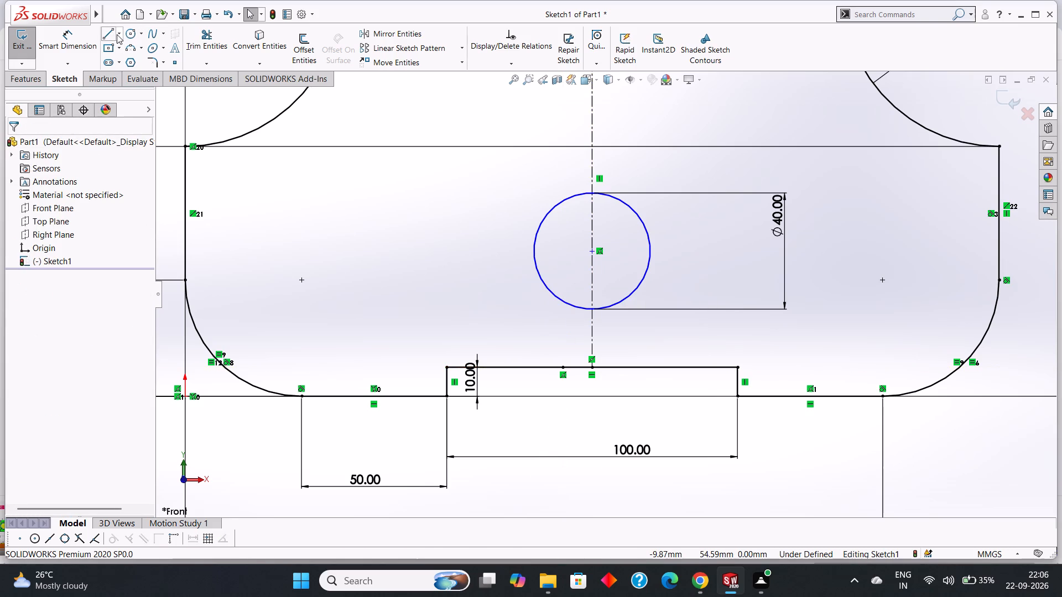
Draw a vertical line about 23 mm long from the short centerline's left end up to the lower circle.
click(117, 34)
click(126, 47)
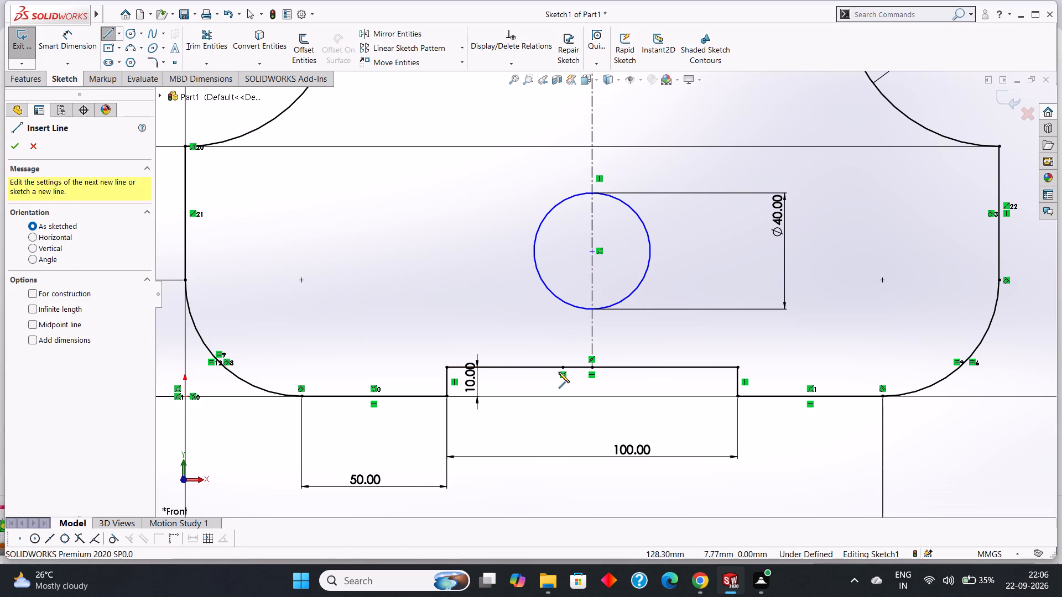
click(561, 368)
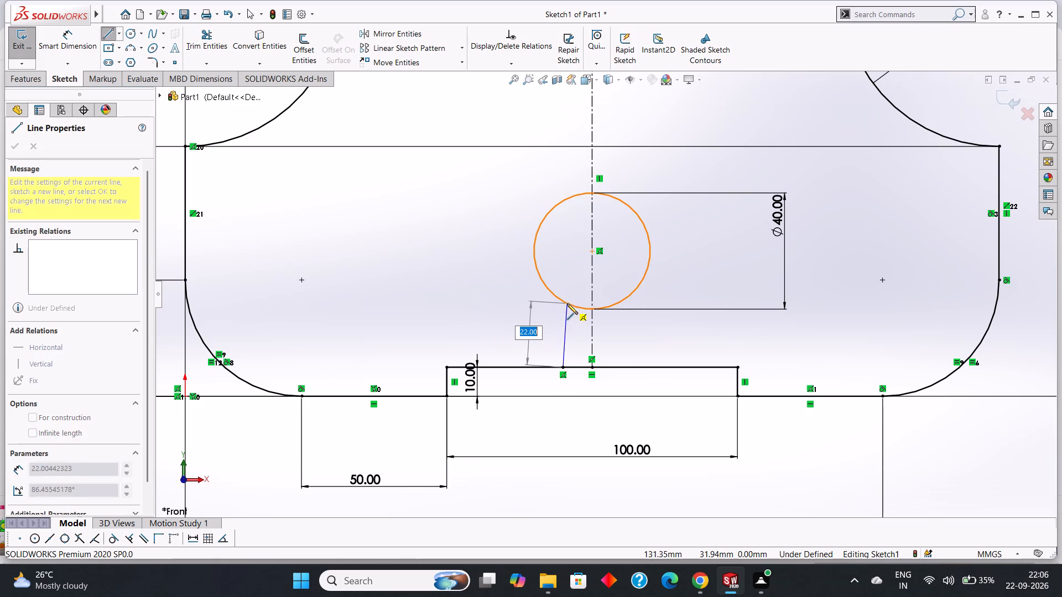
click(563, 299)
right_click(516, 294)
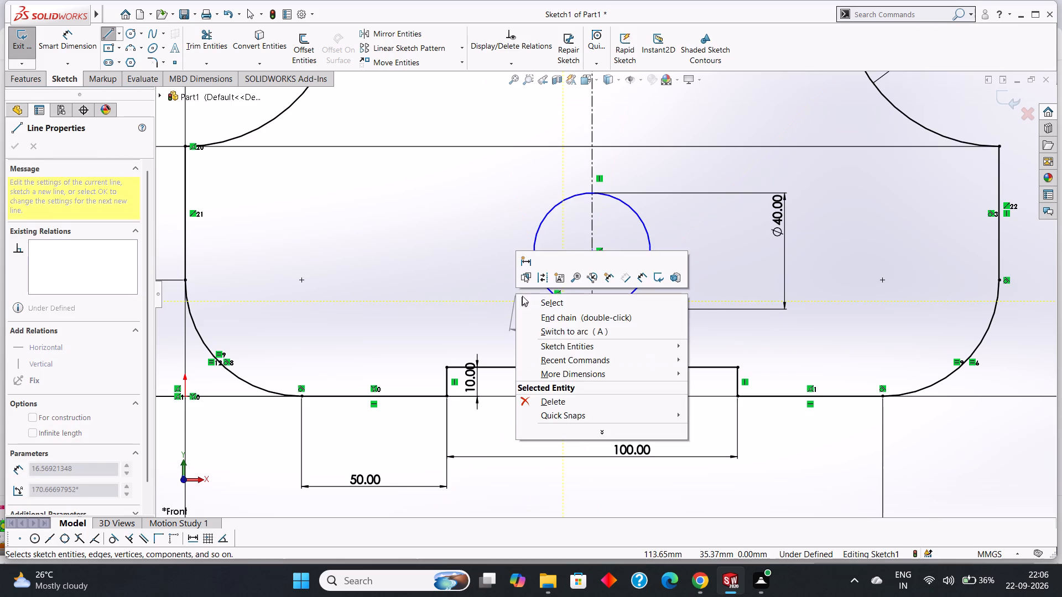
click(537, 297)
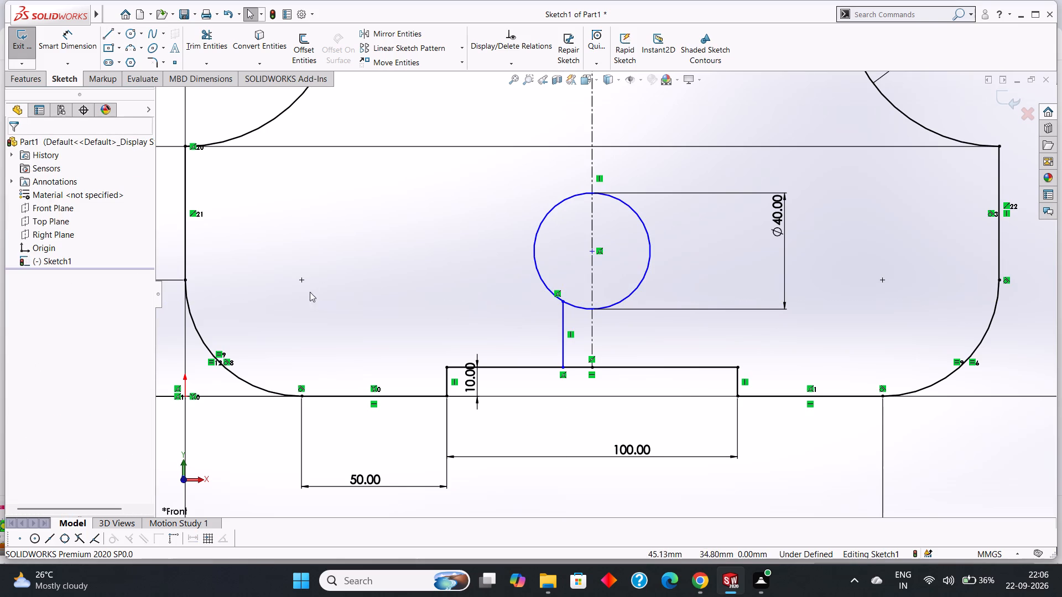
Draw a 10 mm horizontal centerline rightward from the midpoint of the bottom notch's upper edge.
click(119, 35)
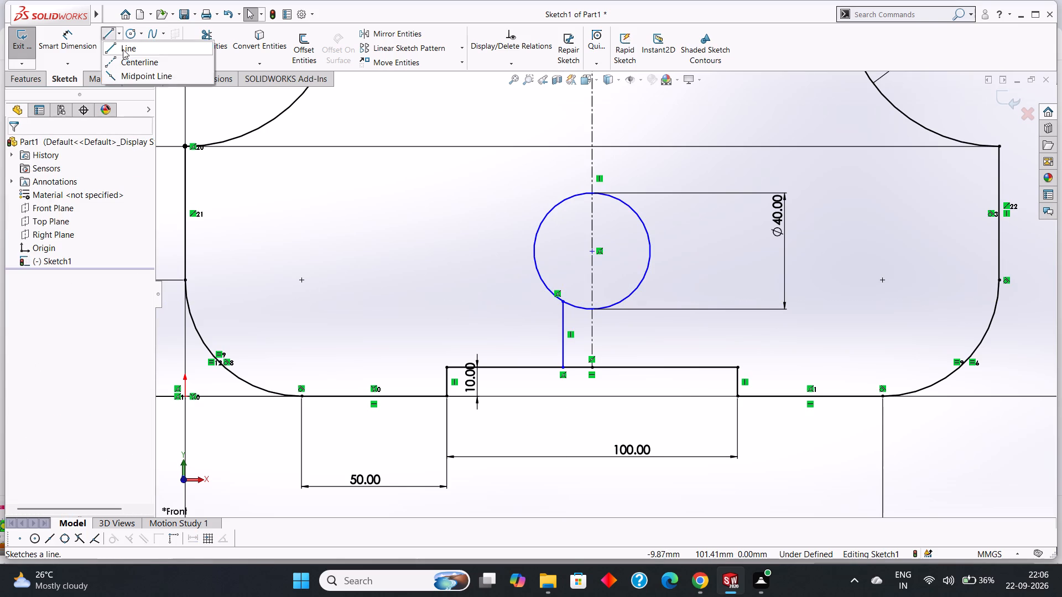
click(131, 61)
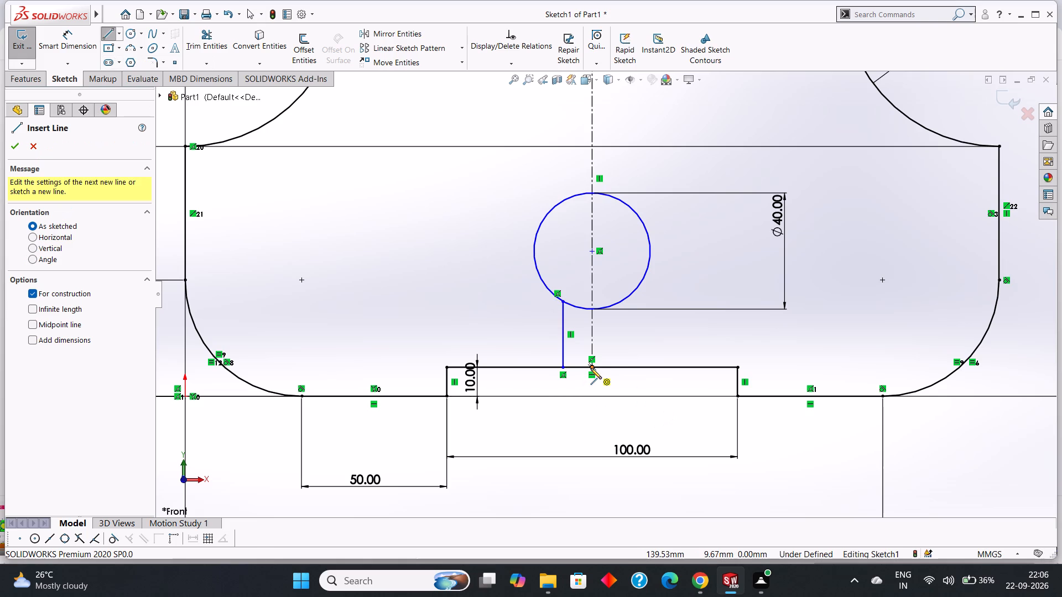
click(591, 368)
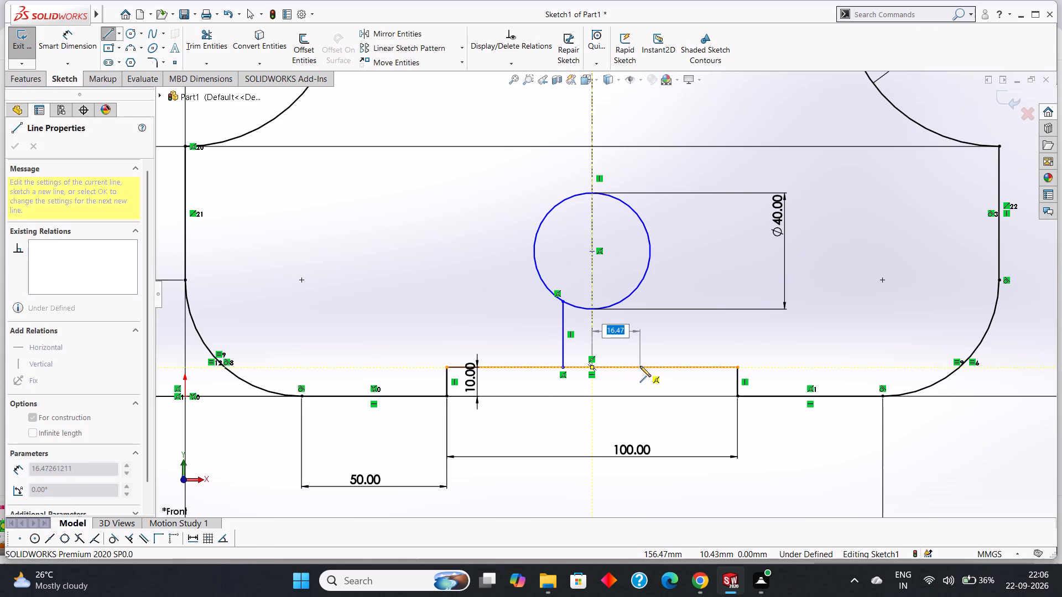
text(10)
key(Return)
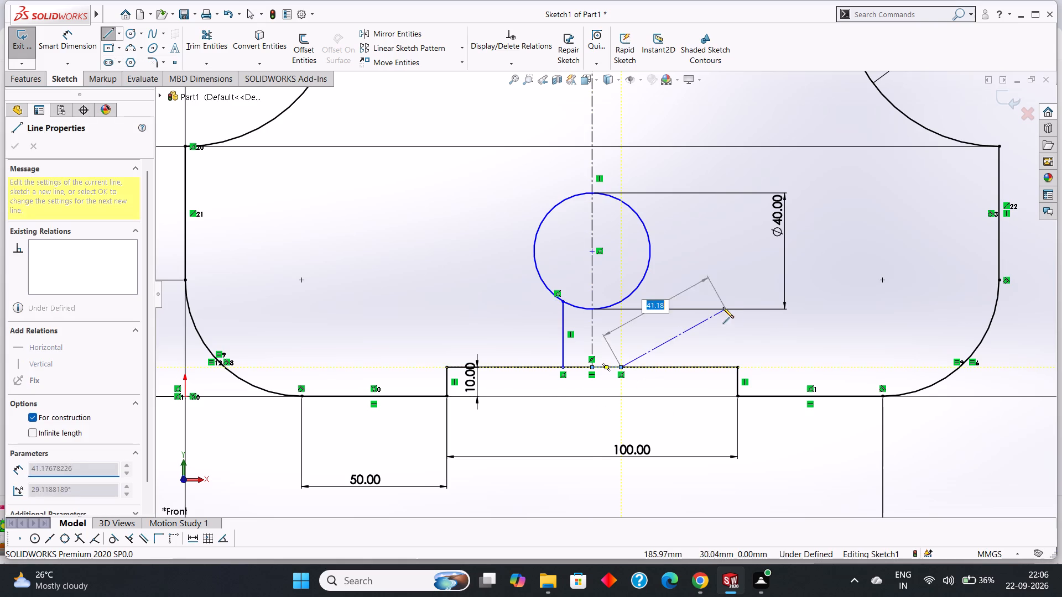
right_click(690, 328)
click(713, 334)
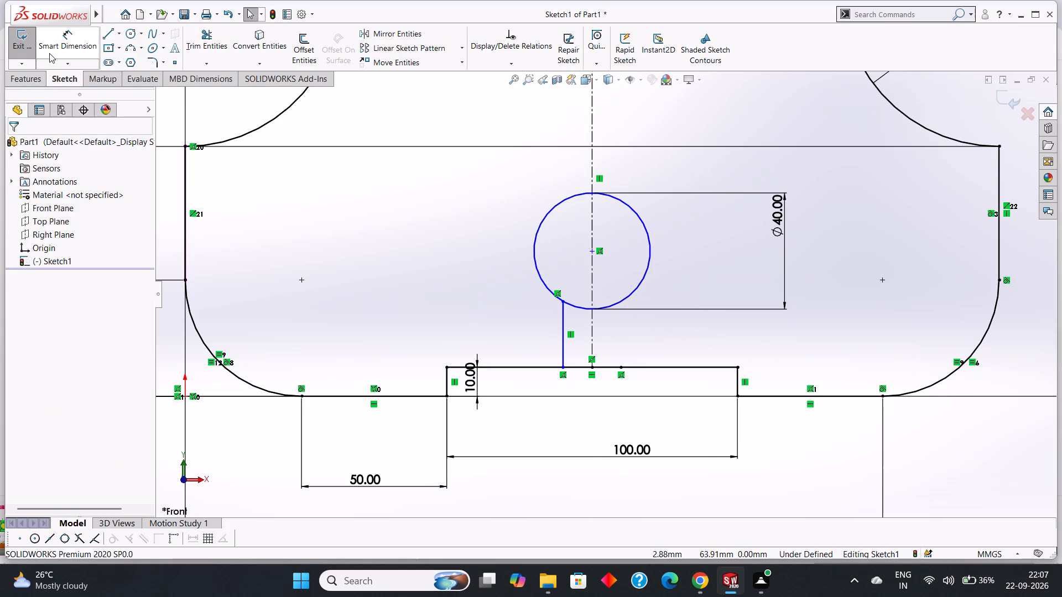
Draw a vertical line about 23 mm long from the new centerline's right end up to the lower circle.
click(110, 34)
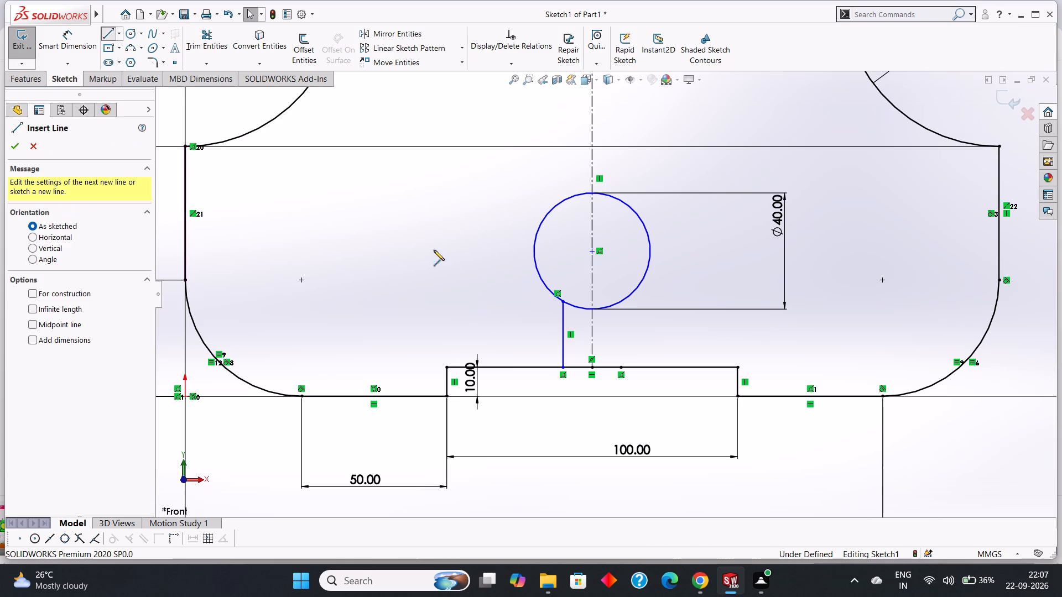
click(621, 365)
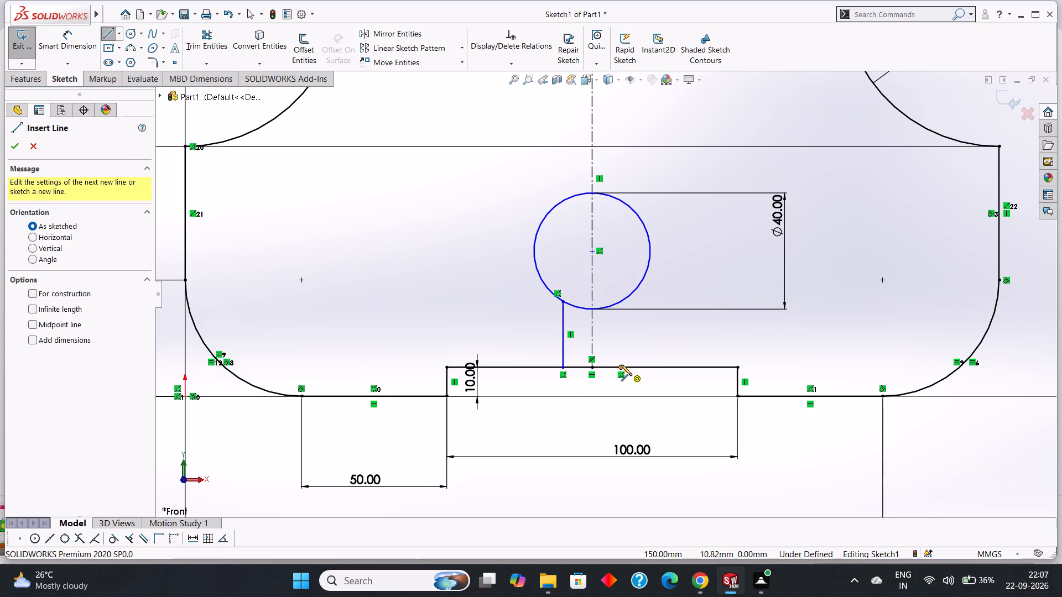
click(622, 301)
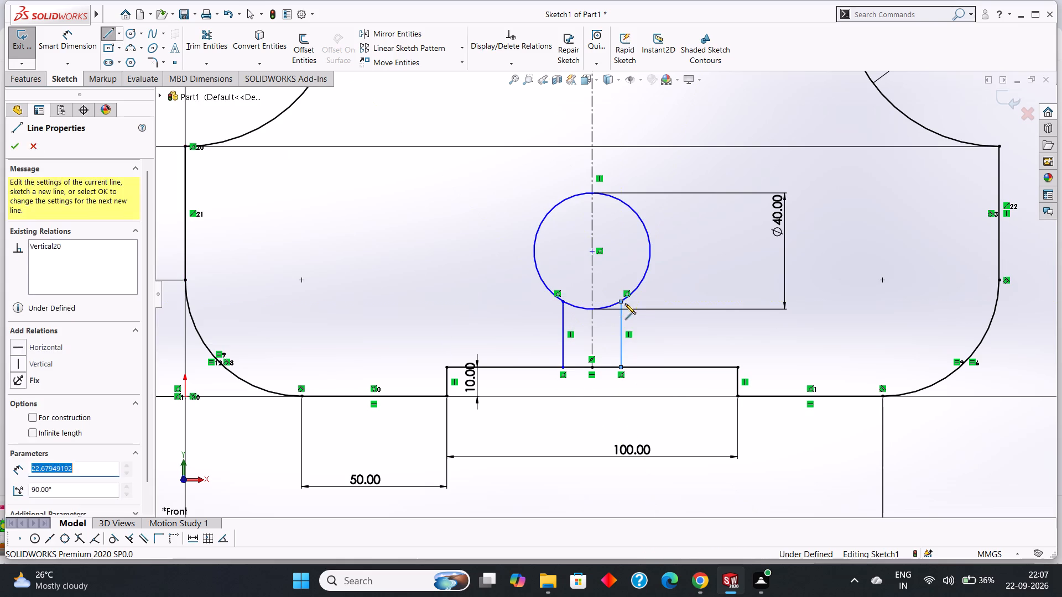
right_click(665, 281)
click(697, 285)
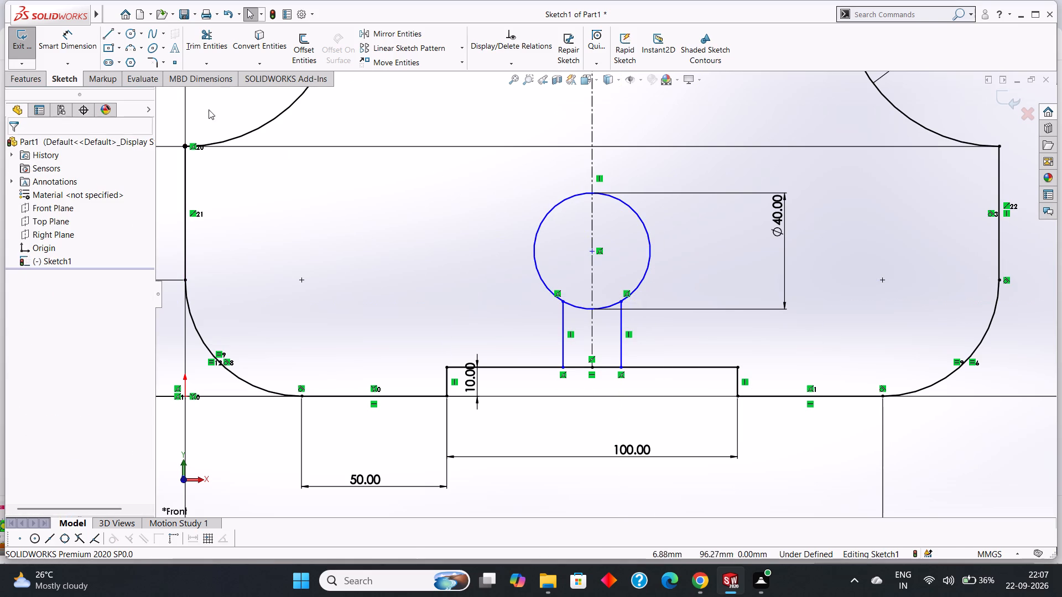
Power trim the lower circle's bottom arc between the two vertical lines, on both sides of the centerline.
click(214, 43)
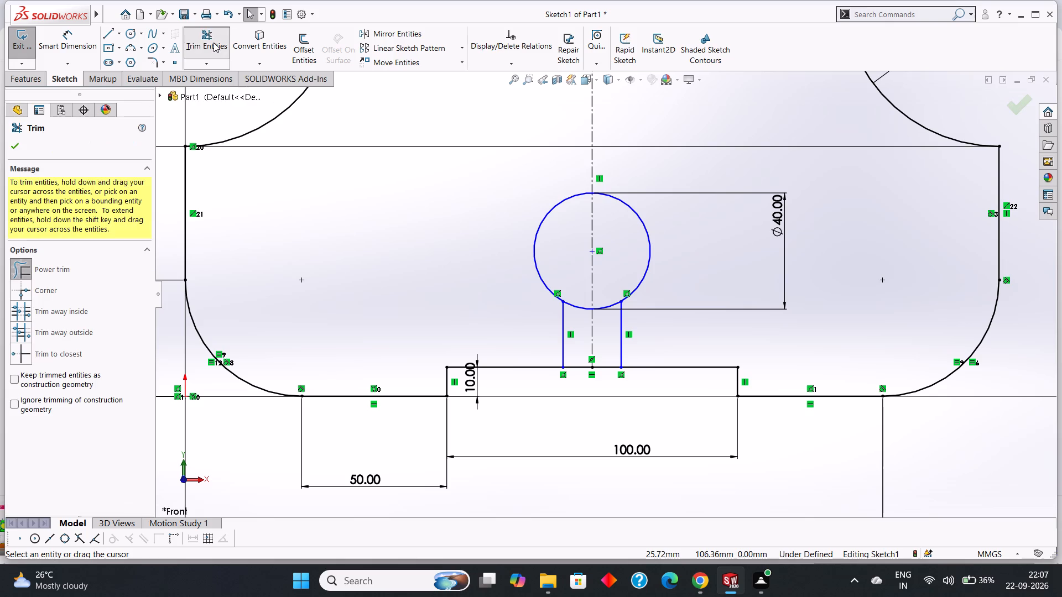
click(51, 270)
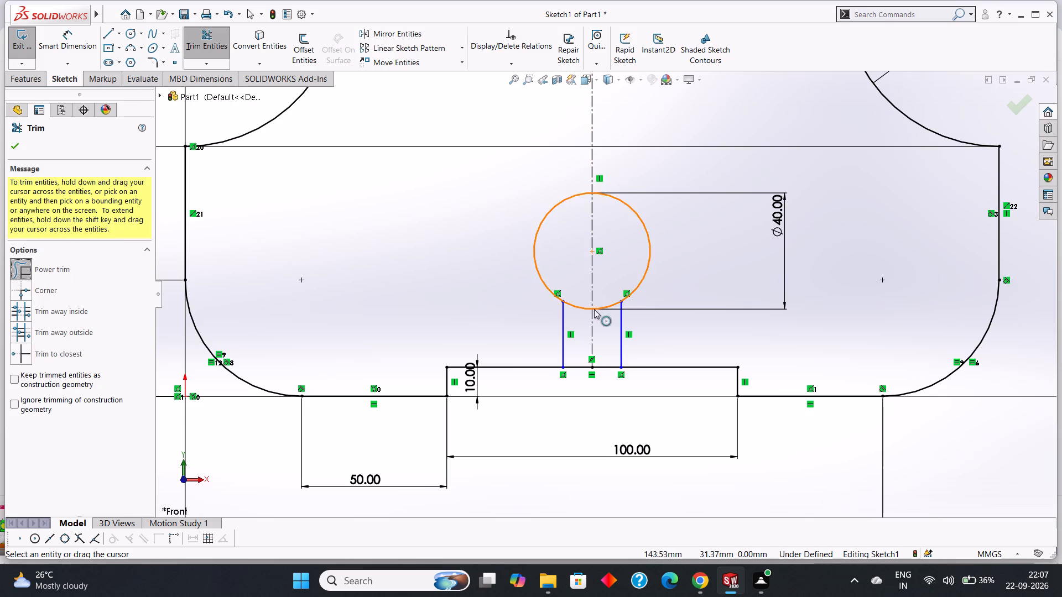
scroll(587, 322, down, 4)
drag(584, 321, 584, 256)
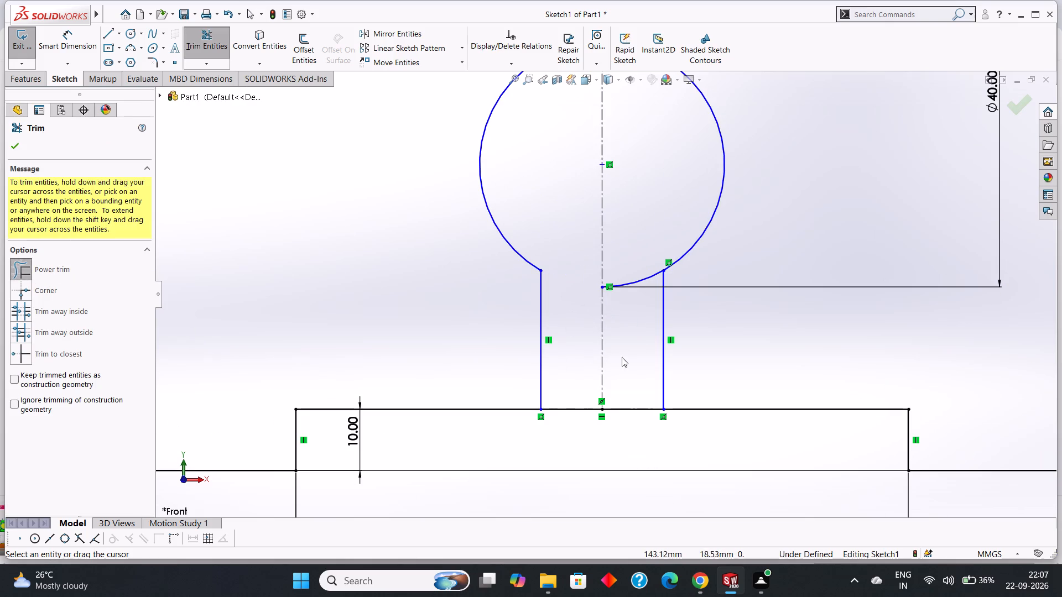
drag(635, 345, 640, 274)
Trim away the bottom notch's upper edge between the two vertical lines to open the lower slot into the notch.
scroll(640, 274, up, 1)
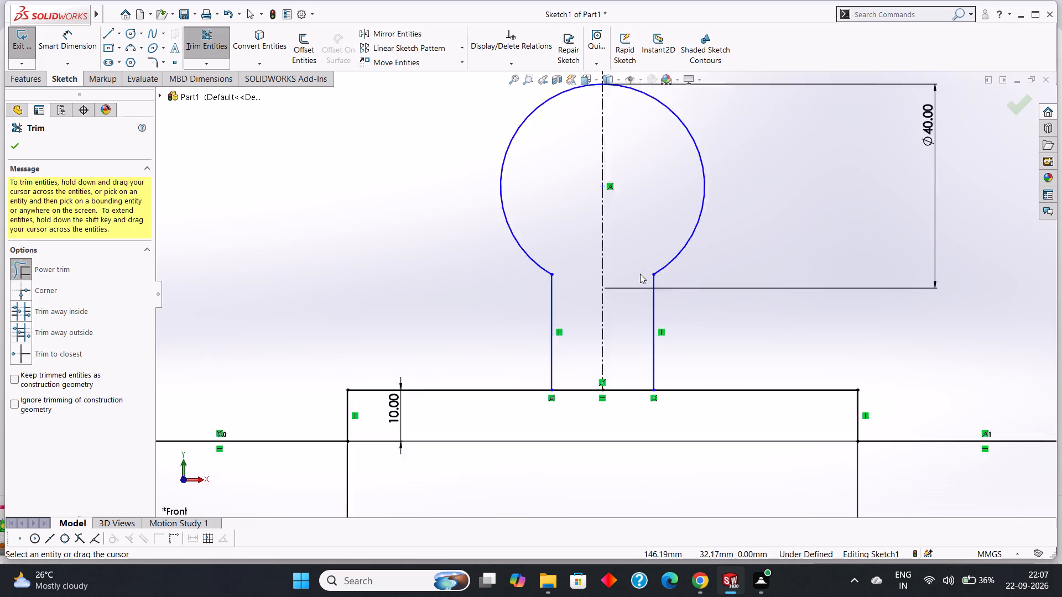
scroll(640, 274, up, 2)
scroll(563, 343, up, 2)
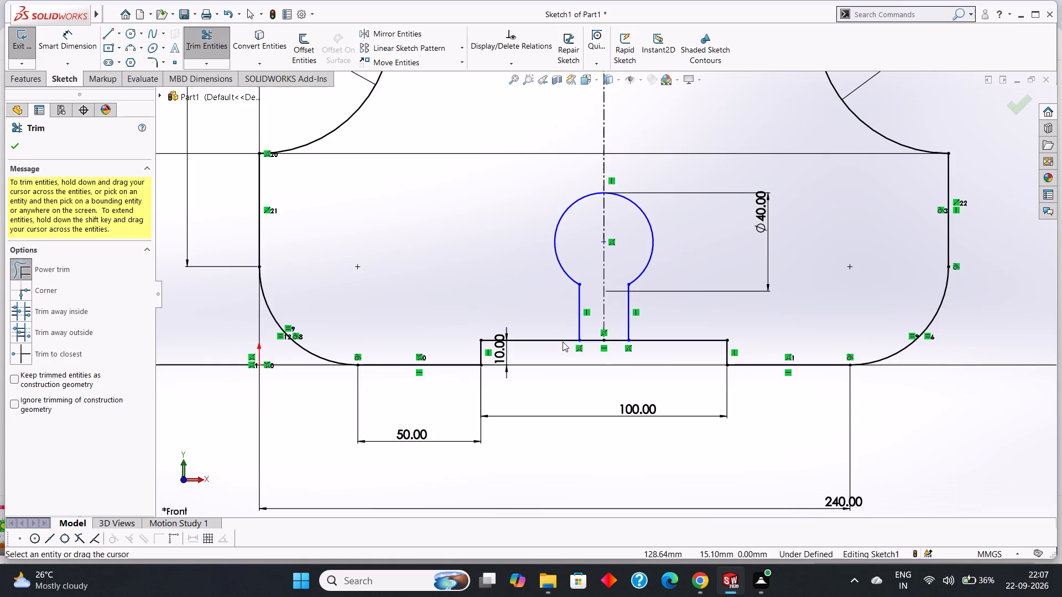
scroll(562, 338, up, 7)
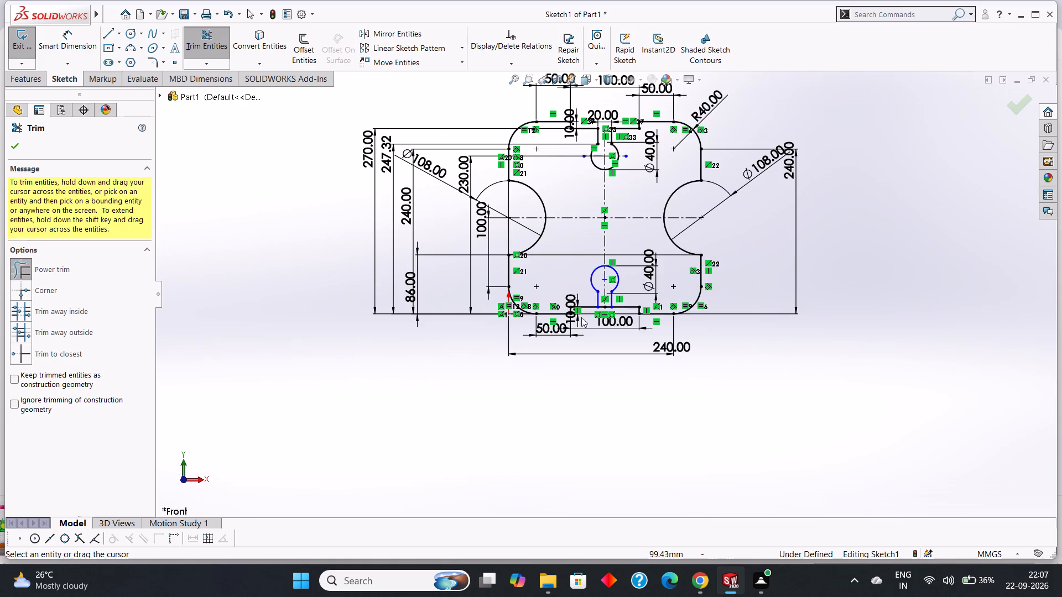
scroll(613, 147, down, 5)
scroll(607, 279, up, 6)
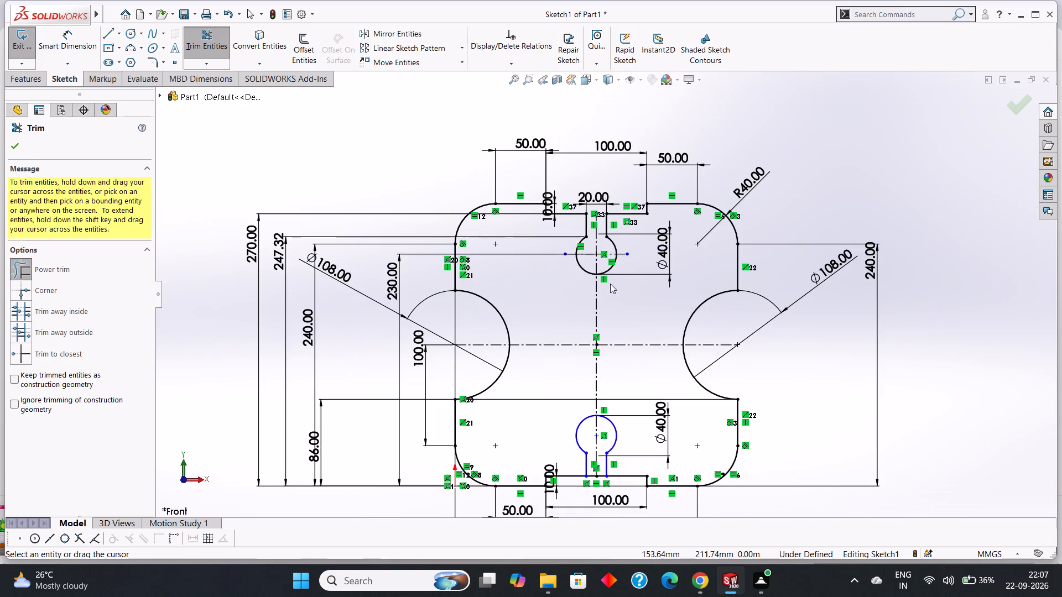
scroll(644, 473, up, 3)
scroll(606, 394, down, 7)
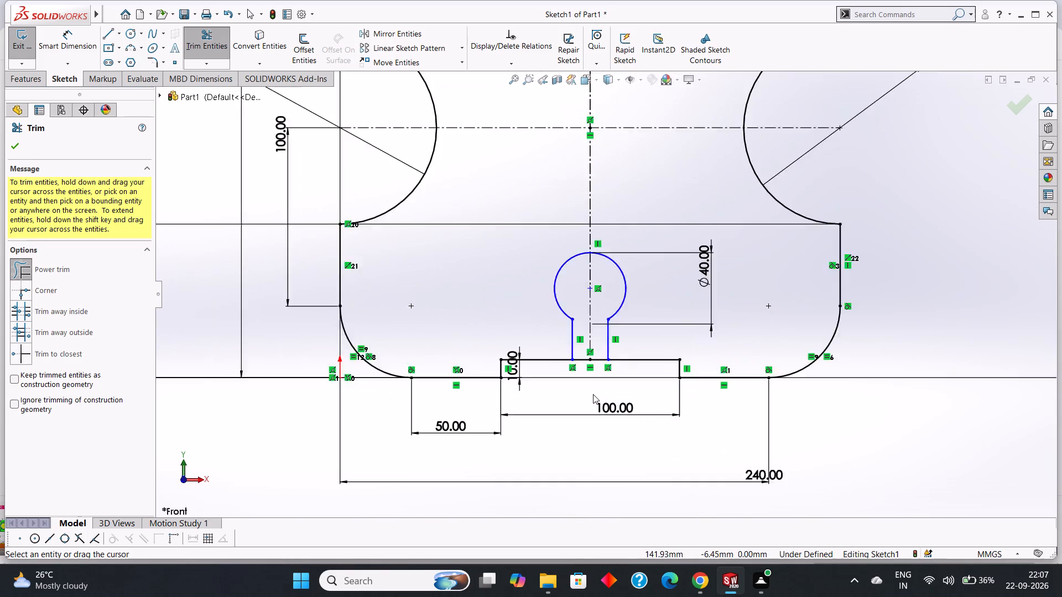
scroll(593, 394, down, 6)
drag(561, 172, 566, 217)
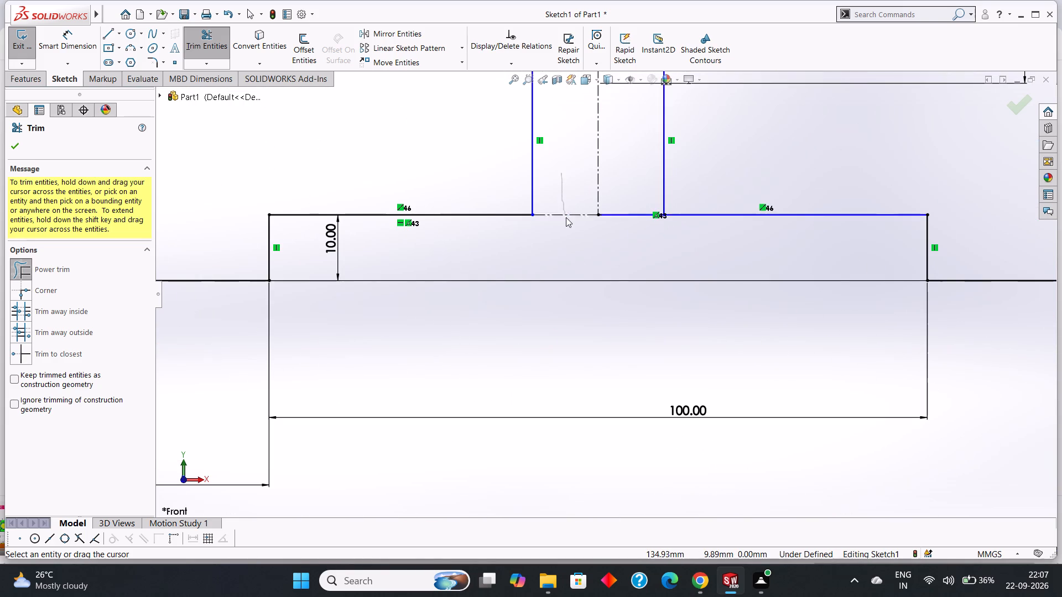
drag(566, 217, 566, 219)
drag(623, 175, 625, 232)
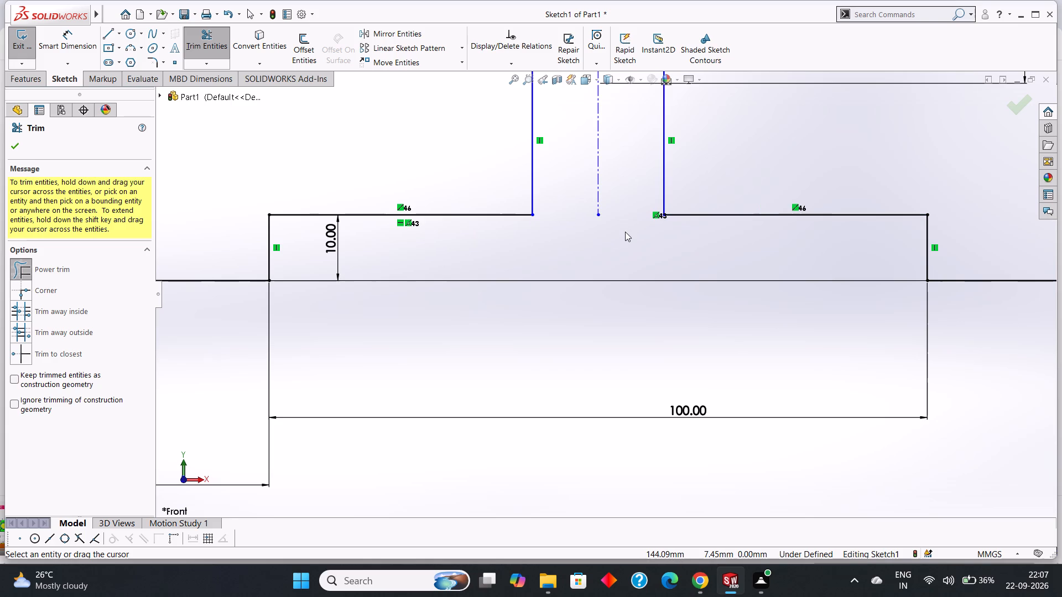
scroll(625, 232, up, 7)
scroll(121, 197, up, 1)
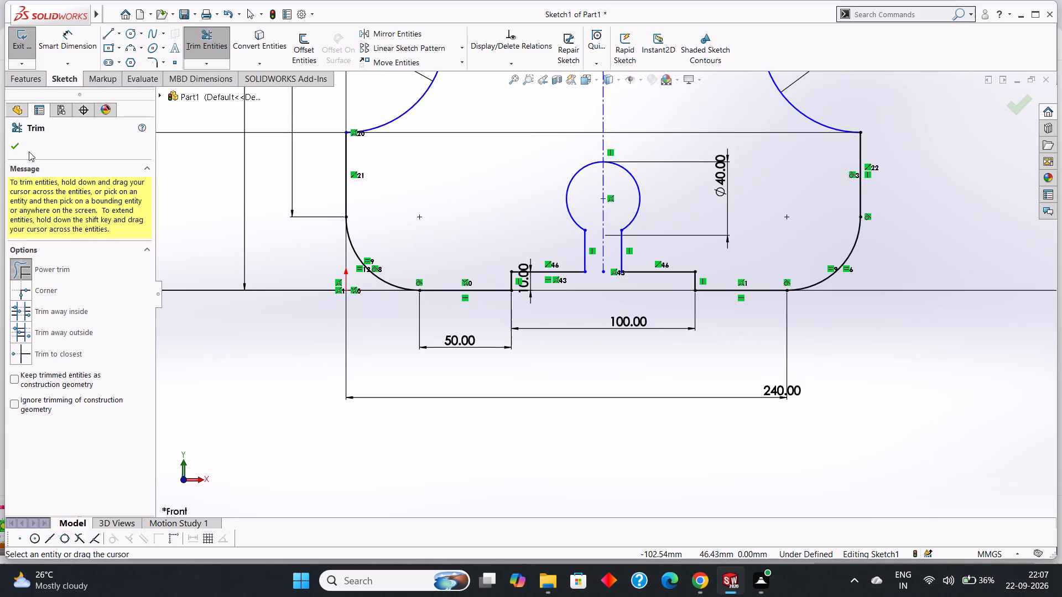
click(23, 143)
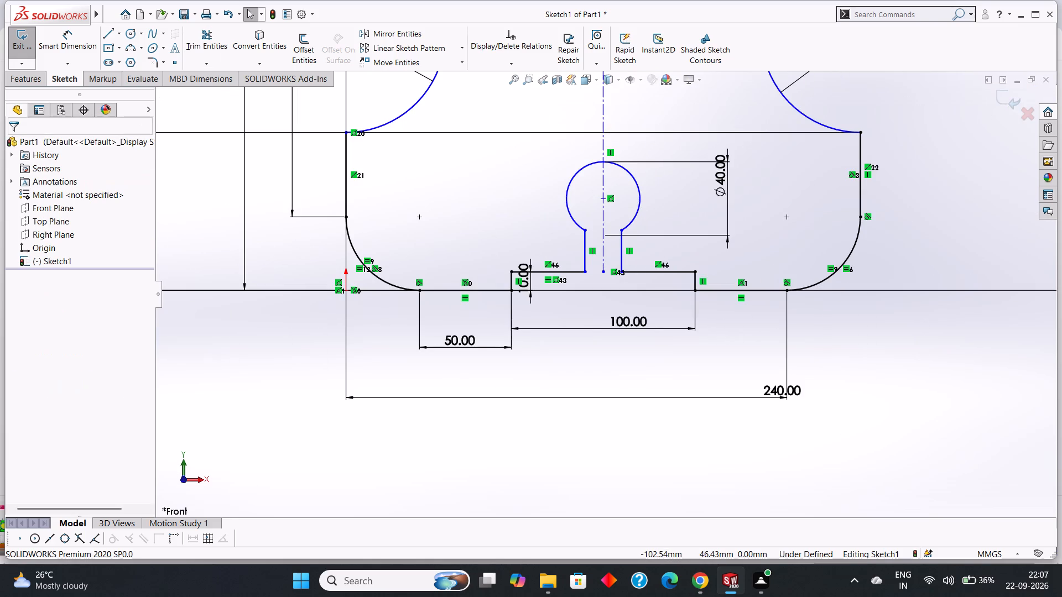
Dimension the lower slot's width between its two vertical lines, placing the dimension just below the slot opening.
click(68, 46)
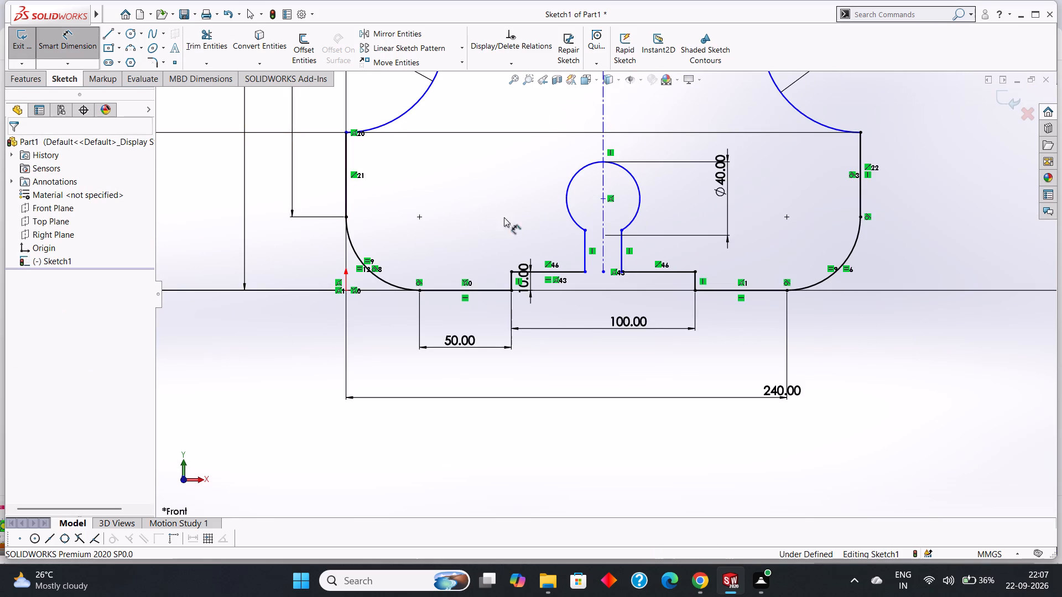
click(584, 242)
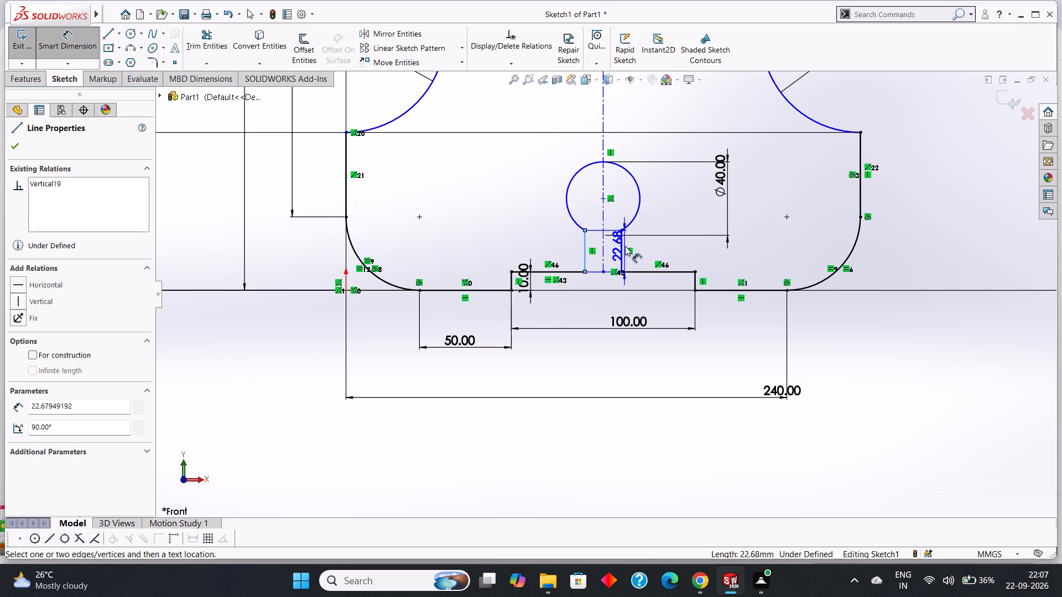
click(621, 244)
click(603, 282)
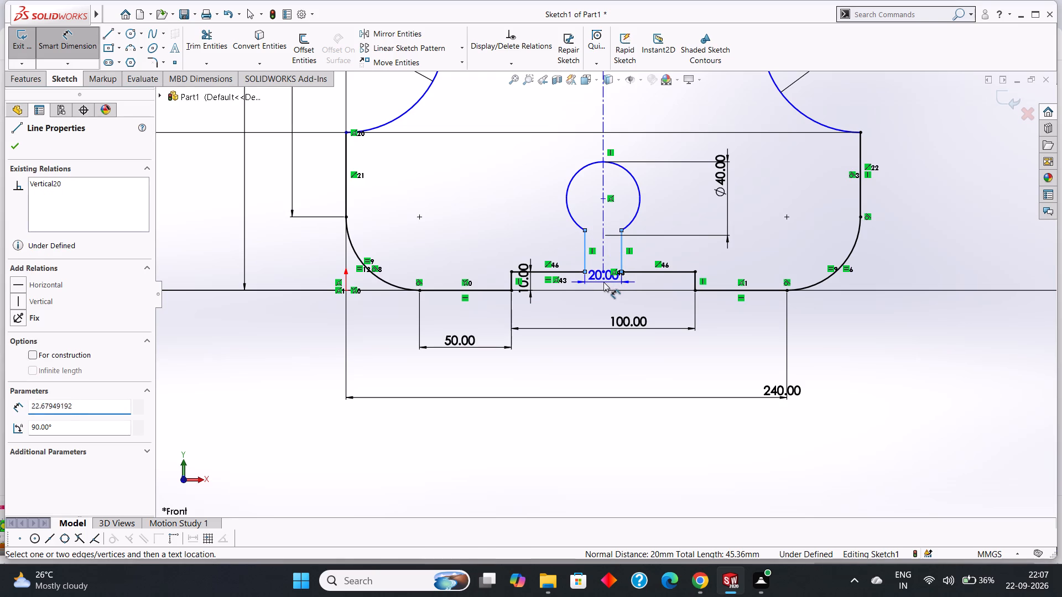
click(559, 266)
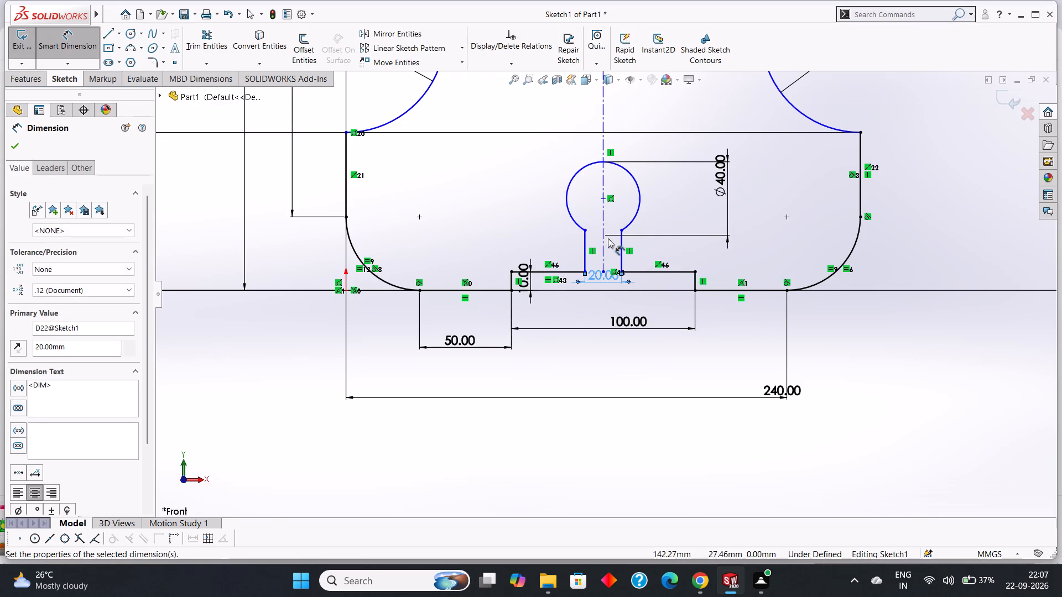
Dimension the vertical distance from the origin to the upper end of the lower slot's left line, keeping the proposed value.
scroll(607, 238, down, 3)
scroll(605, 238, up, 9)
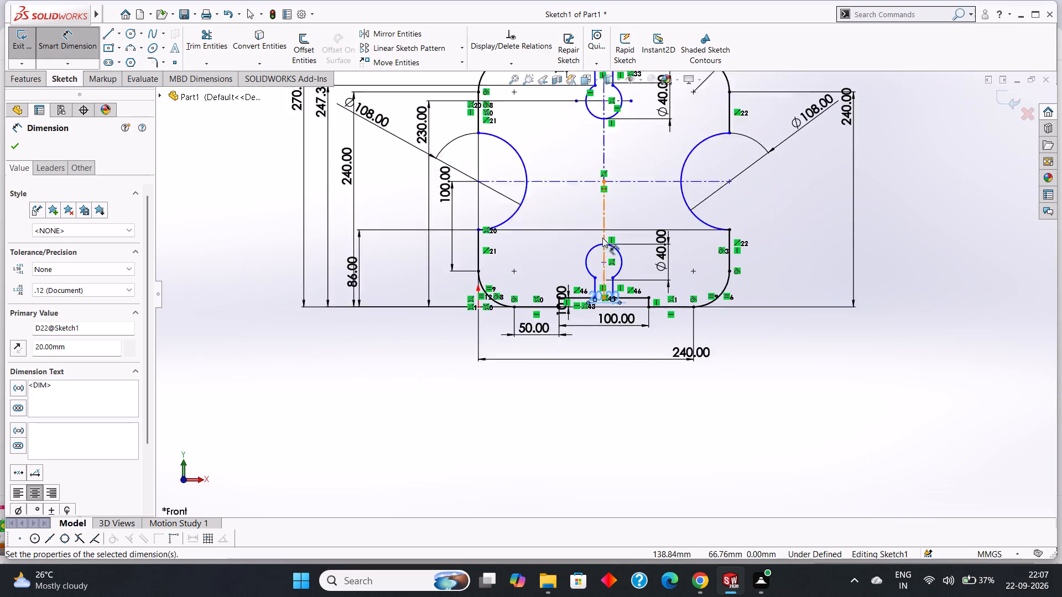
scroll(591, 262, down, 3)
scroll(591, 262, up, 2)
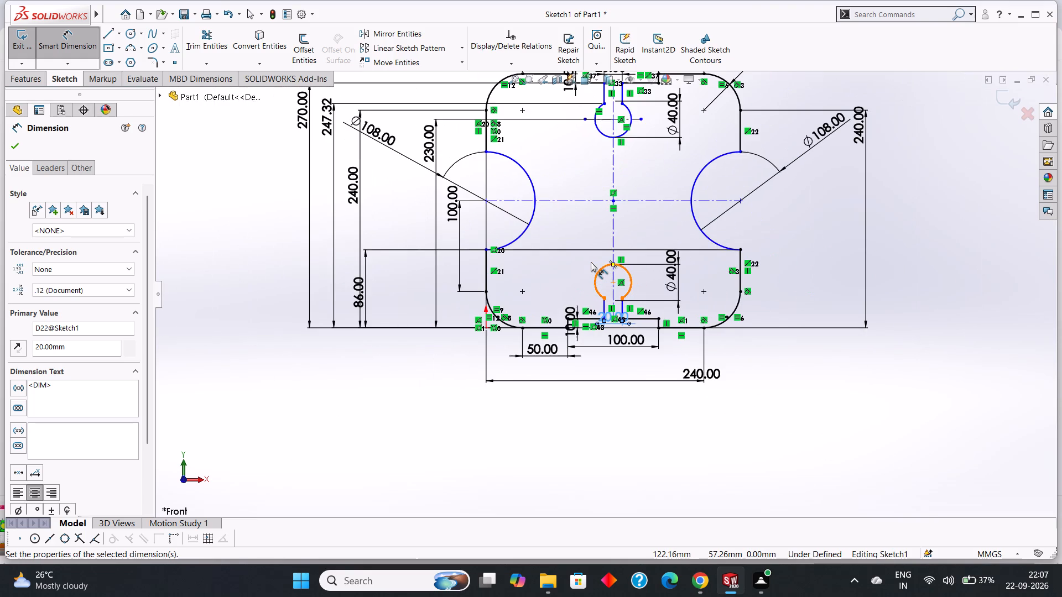
scroll(591, 262, down, 4)
scroll(676, 387, up, 4)
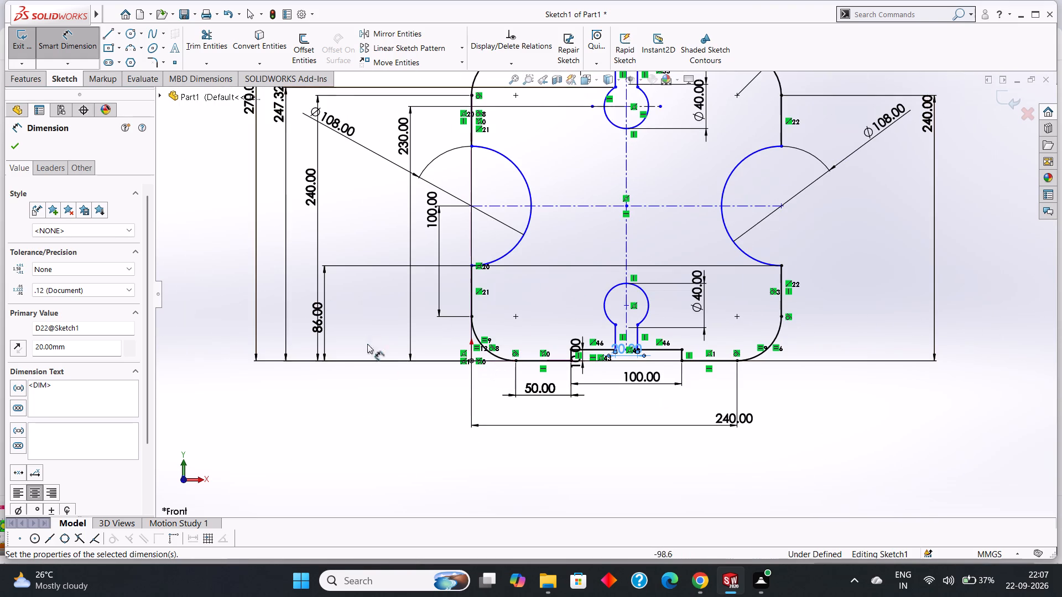
click(470, 361)
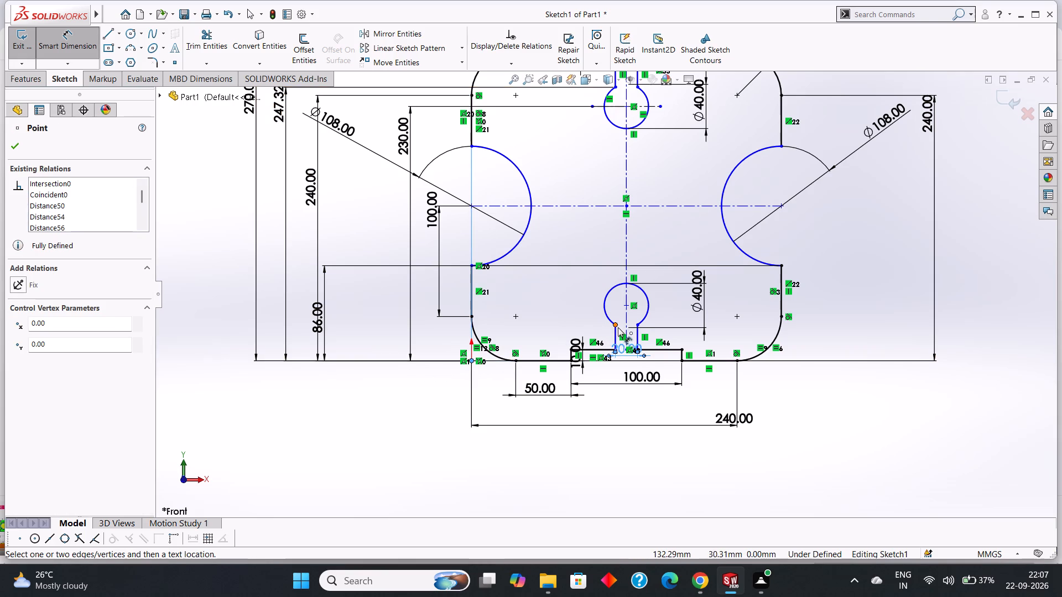
click(616, 326)
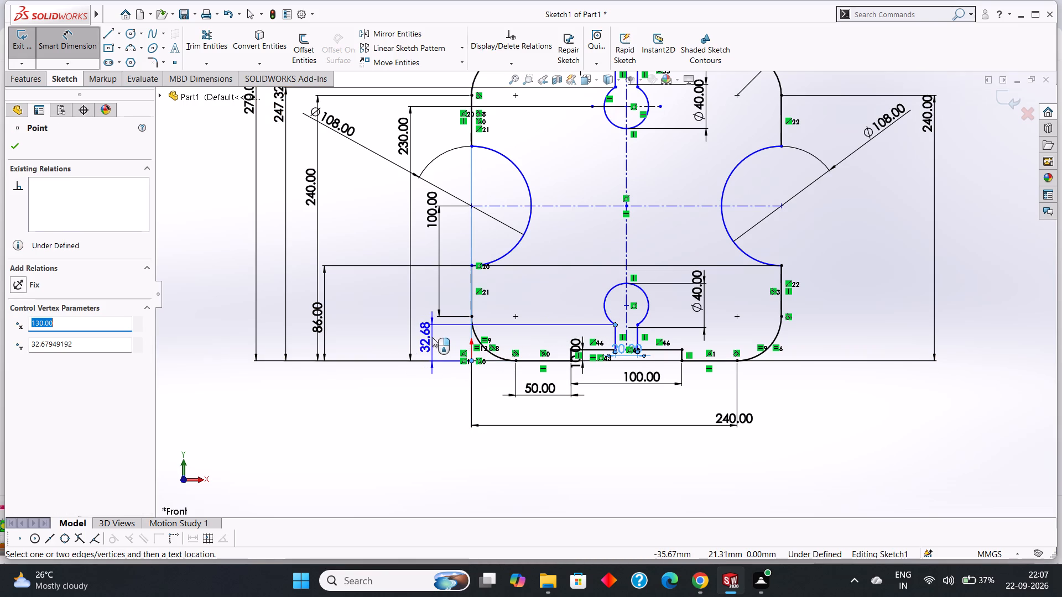
click(432, 337)
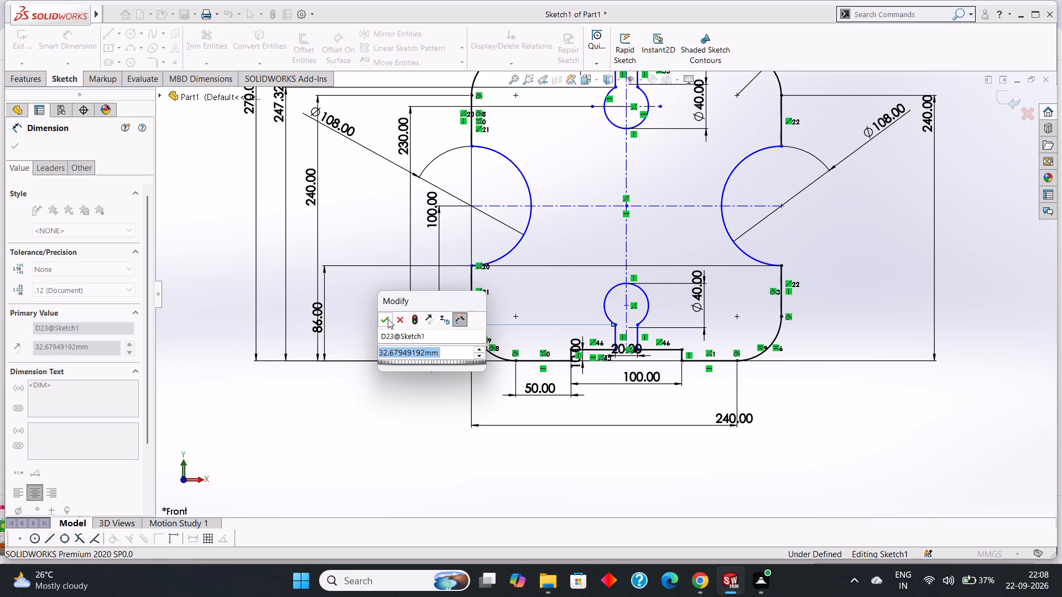
click(388, 319)
scroll(504, 338, up, 4)
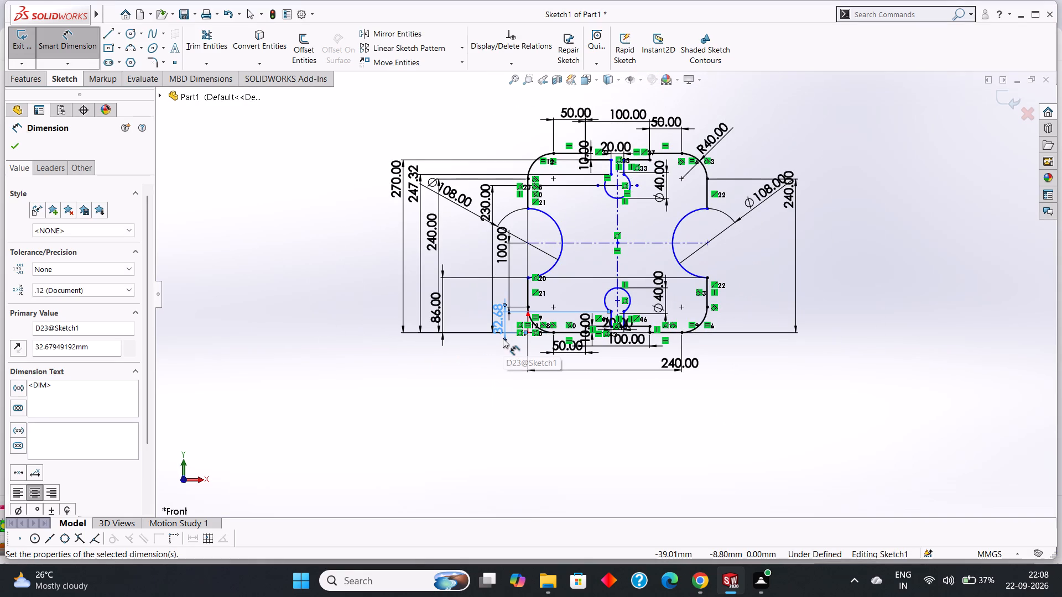
scroll(505, 201, down, 4)
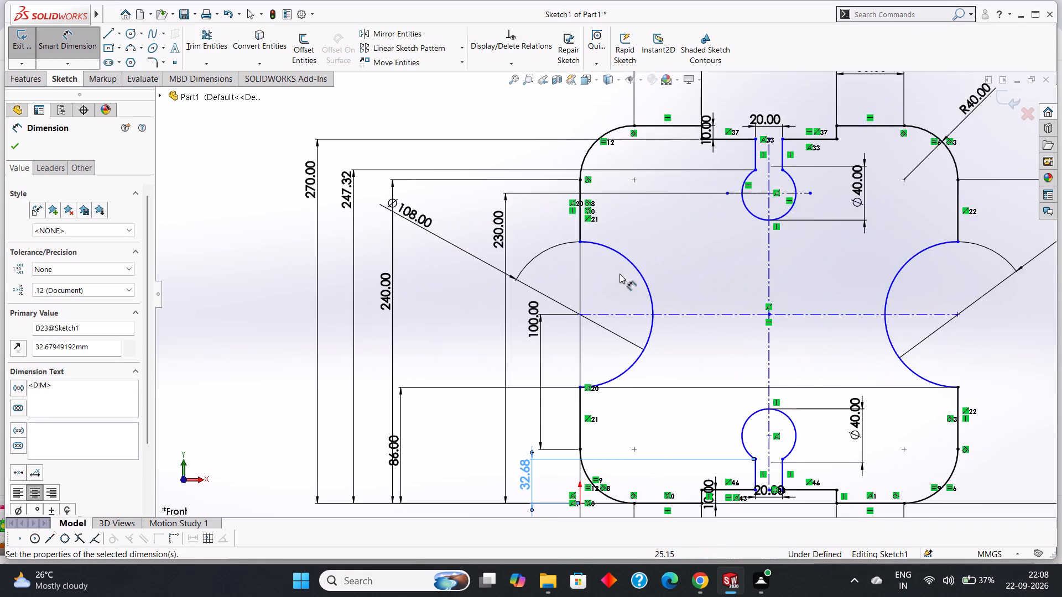
scroll(623, 282, up, 4)
click(23, 144)
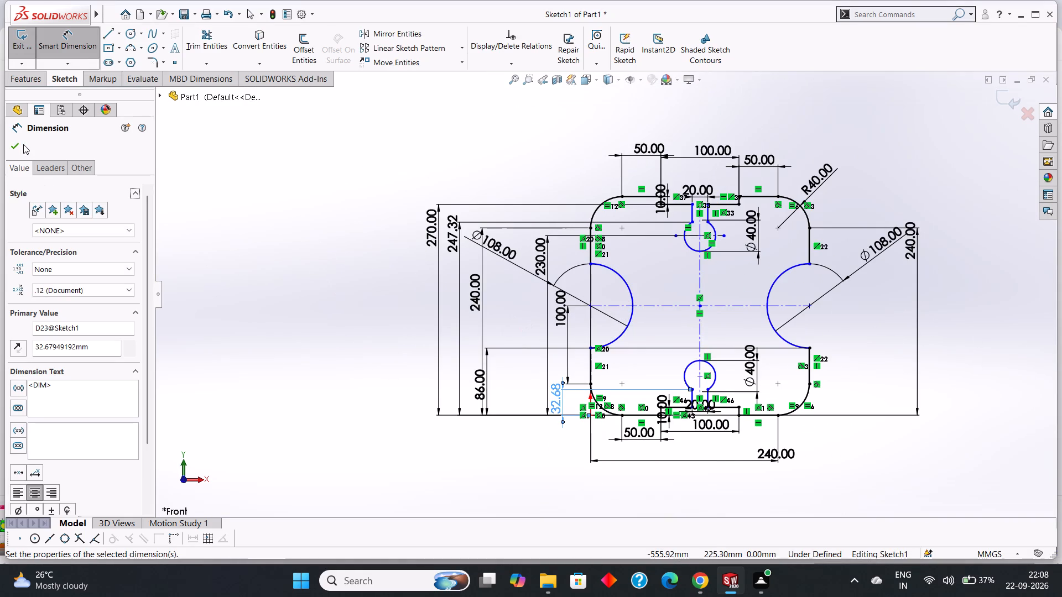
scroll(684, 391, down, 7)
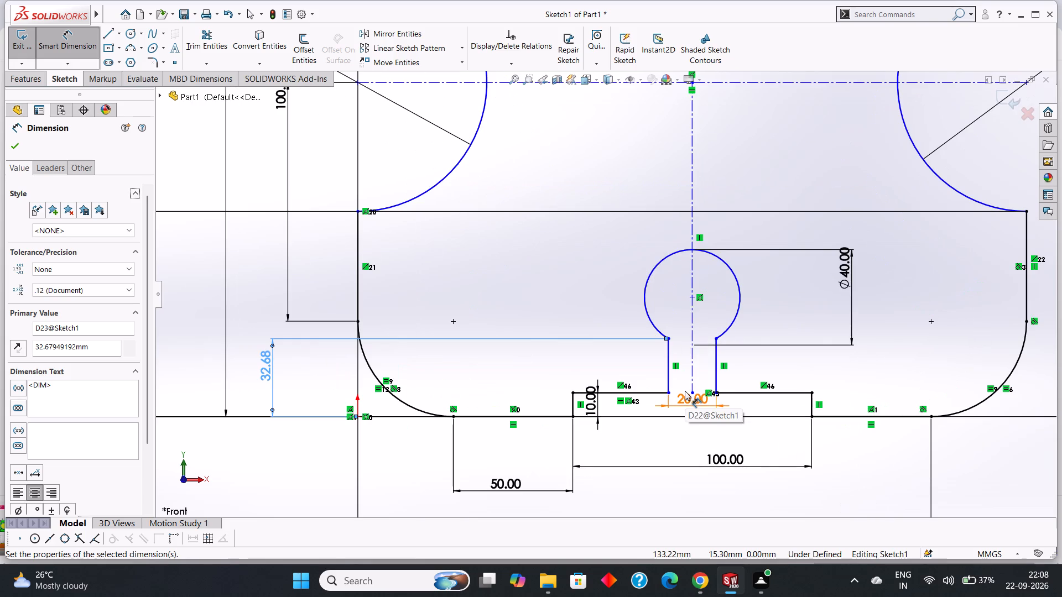
Examine the whole sketch for geometry that still lacks a dimension, comparing the two keyhole slots and the side cutouts.
scroll(264, 317, up, 1)
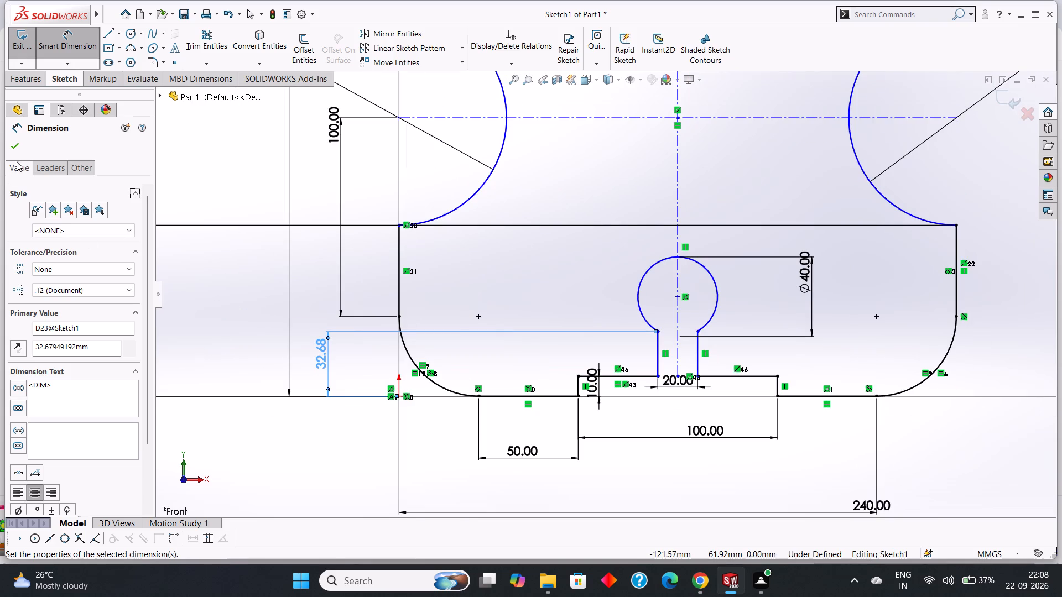
click(16, 153)
scroll(562, 324, up, 6)
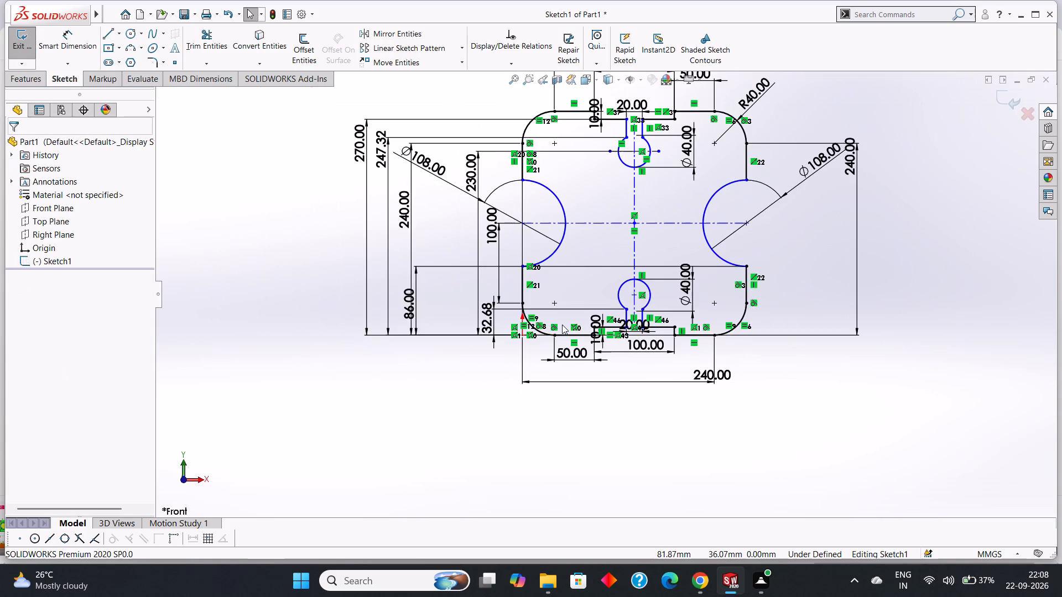
scroll(576, 291, up, 1)
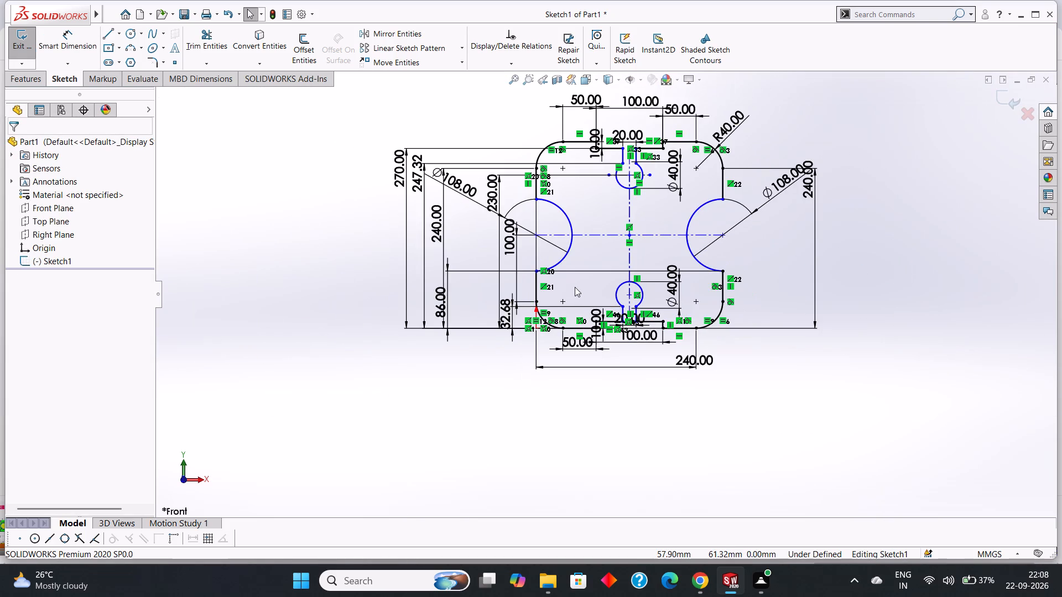
scroll(575, 287, down, 2)
scroll(573, 284, up, 2)
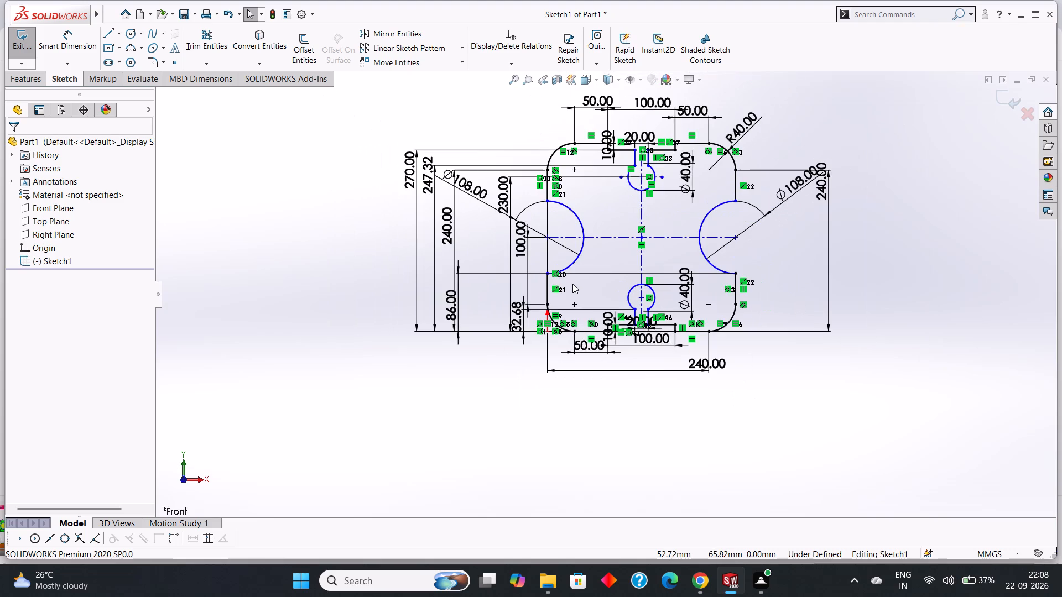
scroll(454, 228, down, 2)
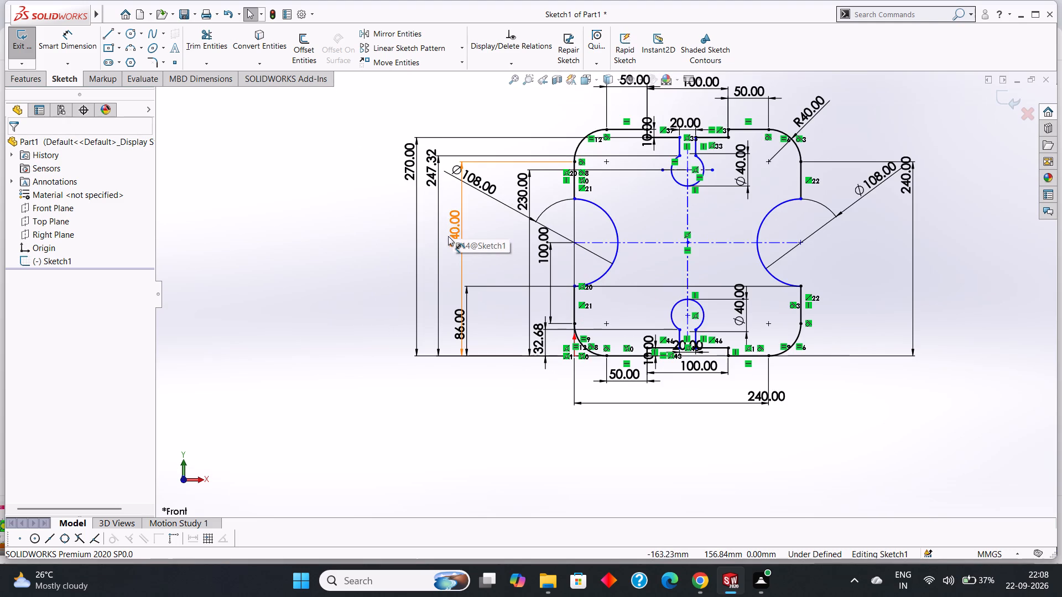
scroll(448, 236, up, 2)
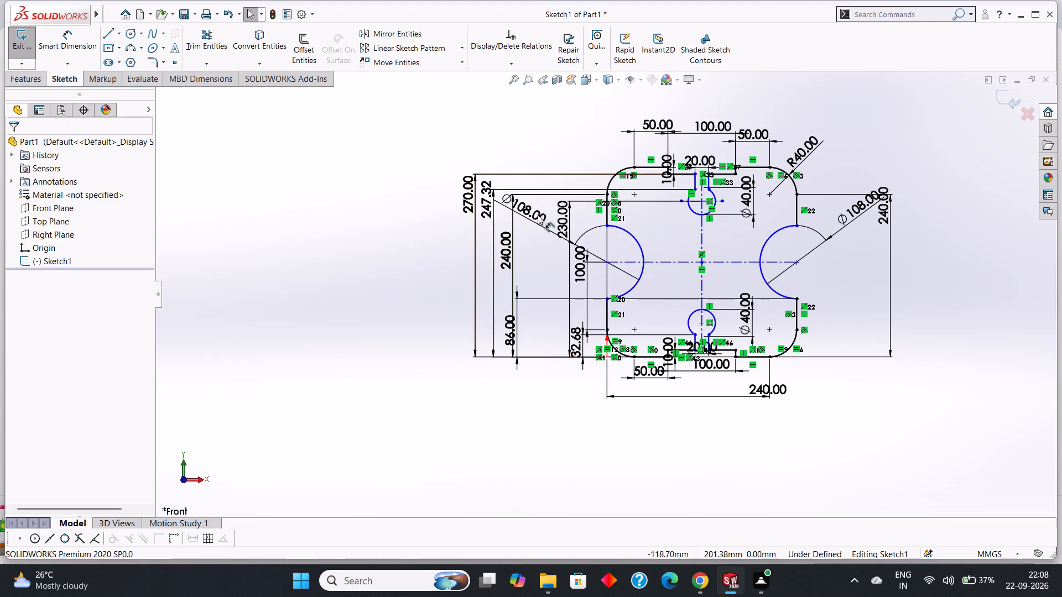
scroll(658, 167, down, 2)
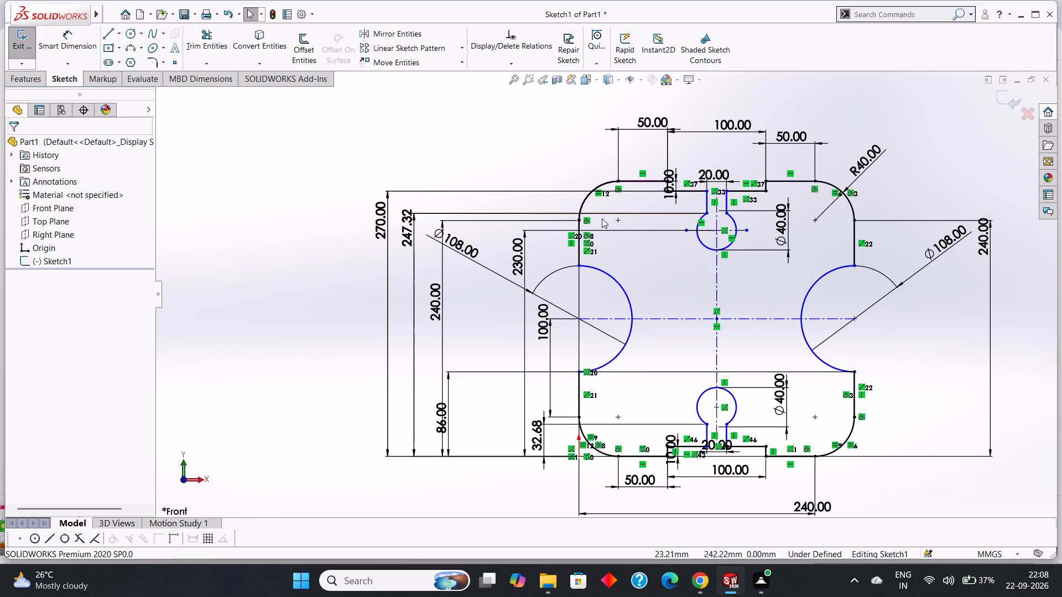
Dimension the horizontal distance from the left cutout's centre to the lower keyhole circle's centre, placed below the plate, keeping the proposed value.
click(55, 35)
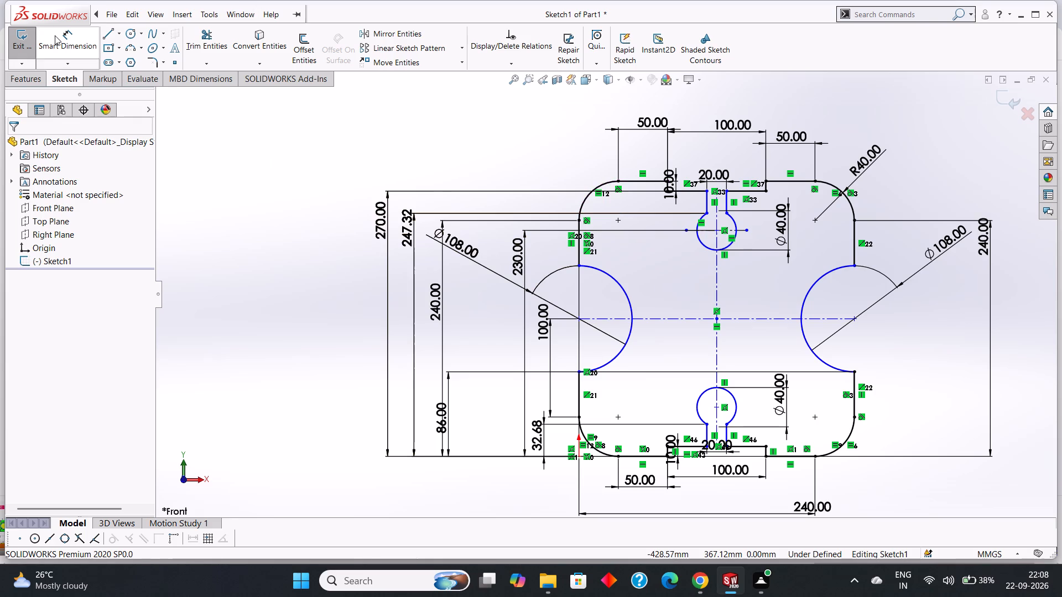
click(579, 319)
click(617, 181)
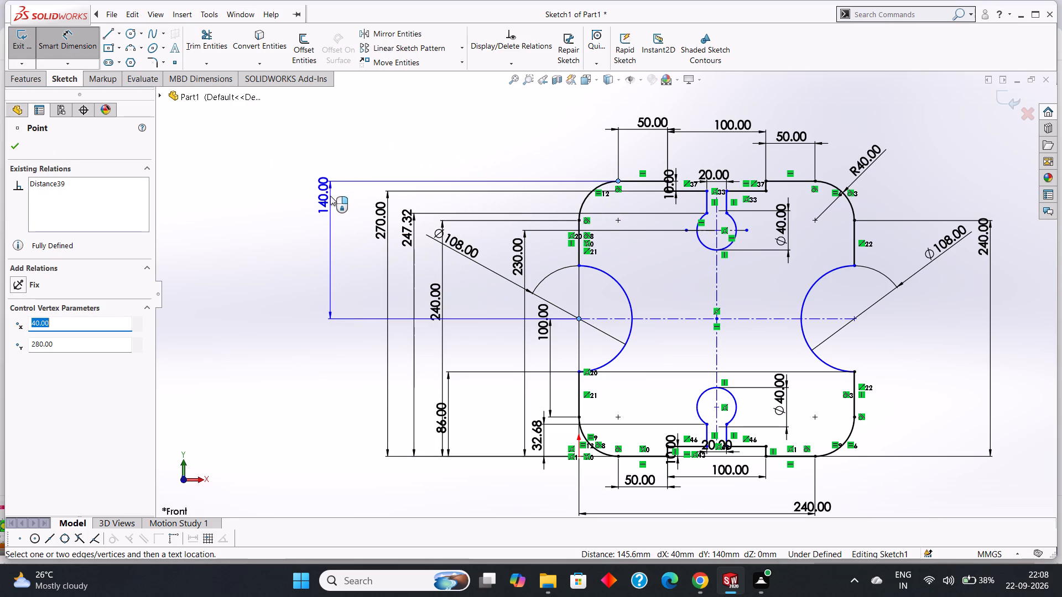
key(Escape)
scroll(714, 468, down, 3)
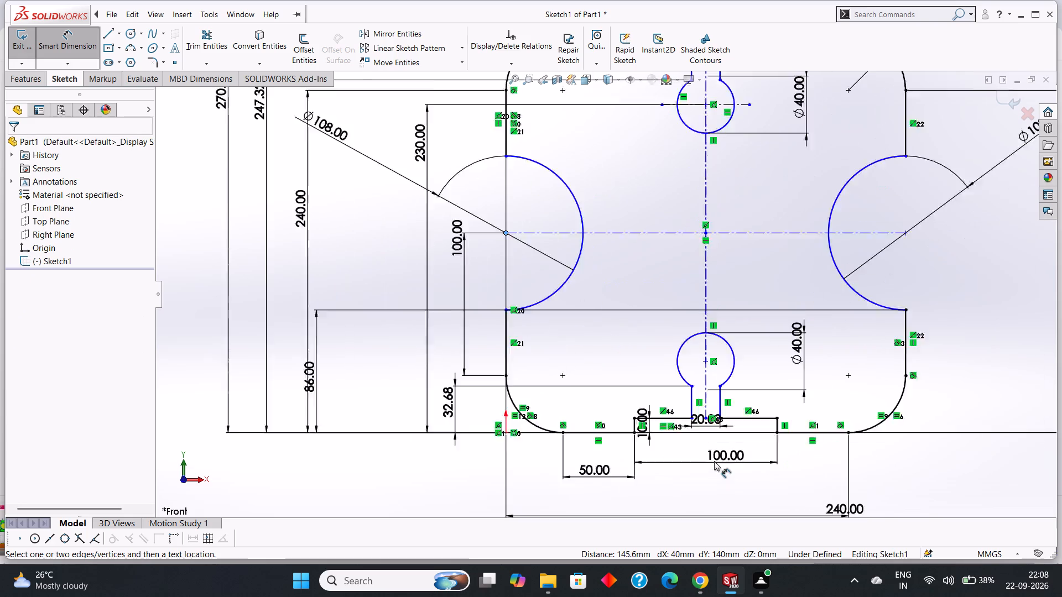
scroll(721, 385, up, 3)
scroll(704, 341, up, 2)
scroll(652, 308, down, 2)
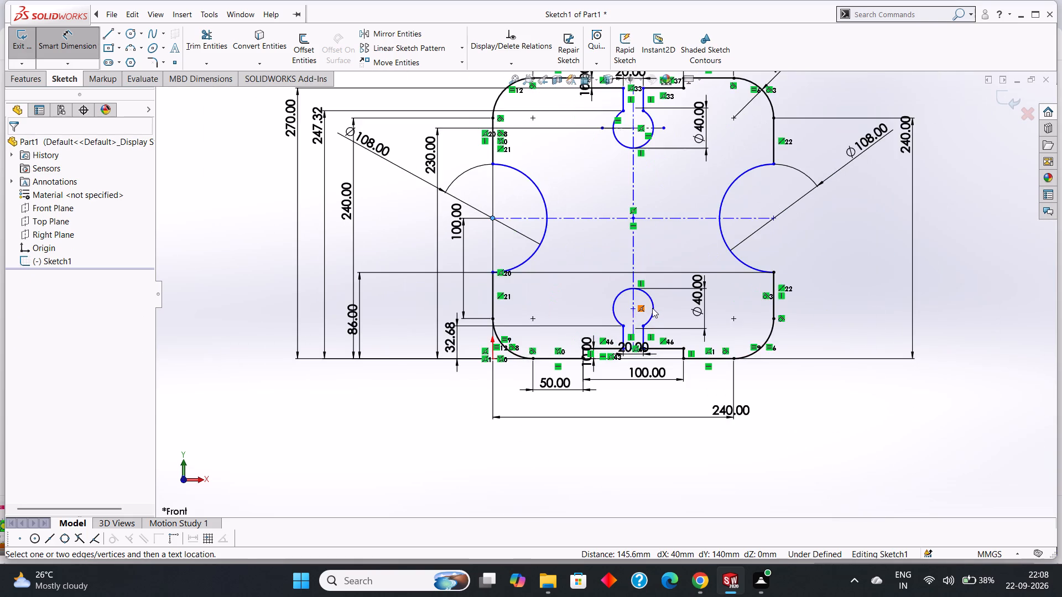
scroll(653, 308, down, 1)
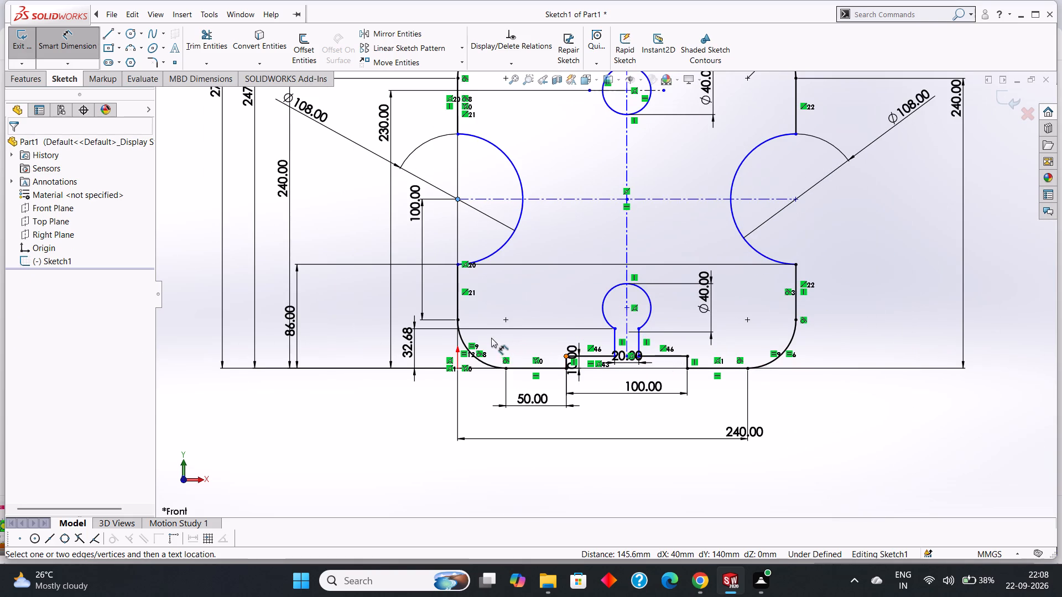
click(457, 368)
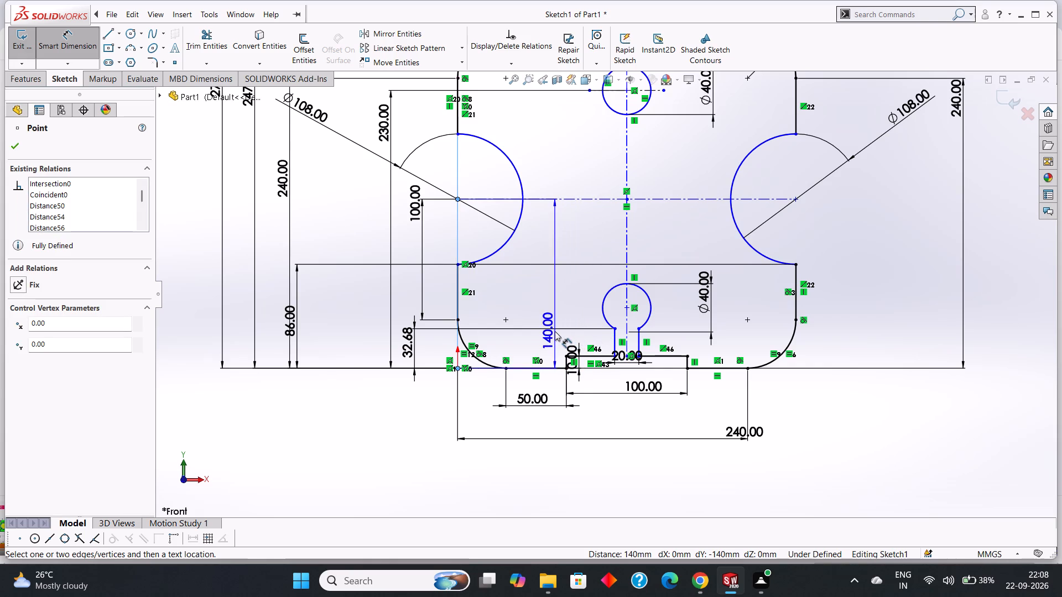
key(Escape)
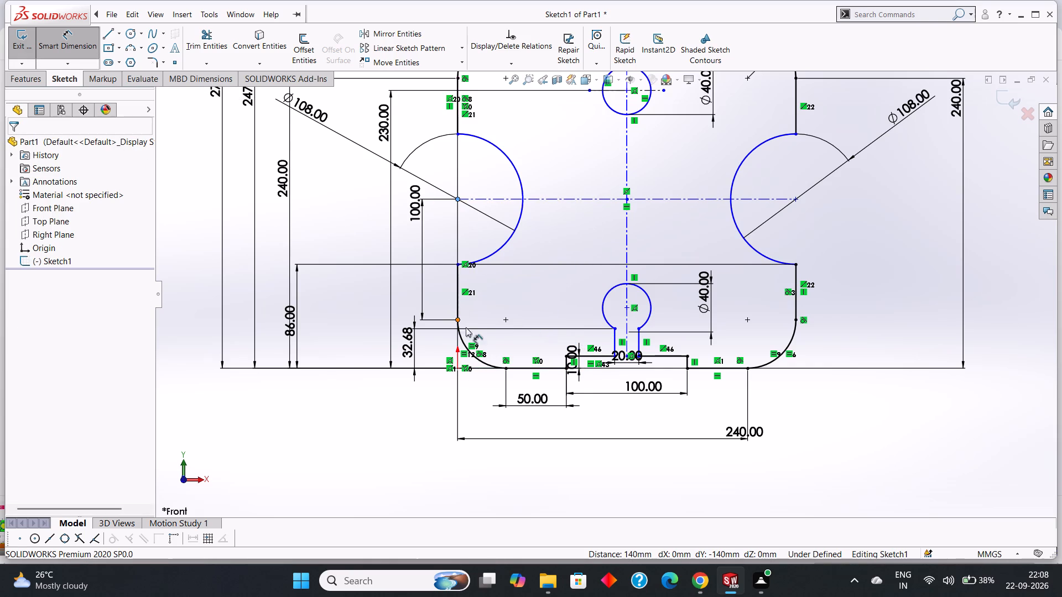
click(629, 307)
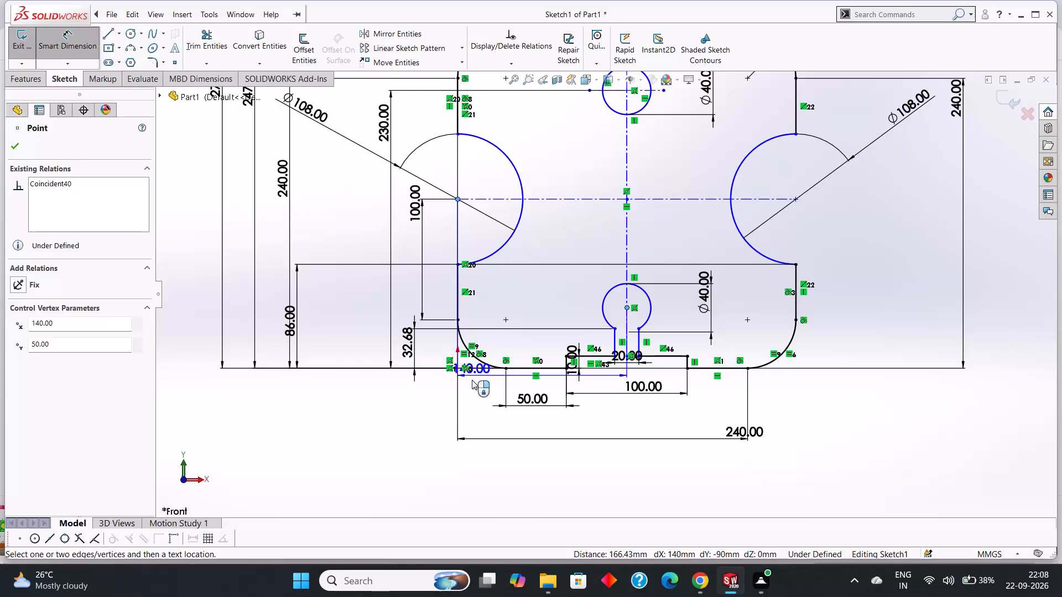
click(484, 463)
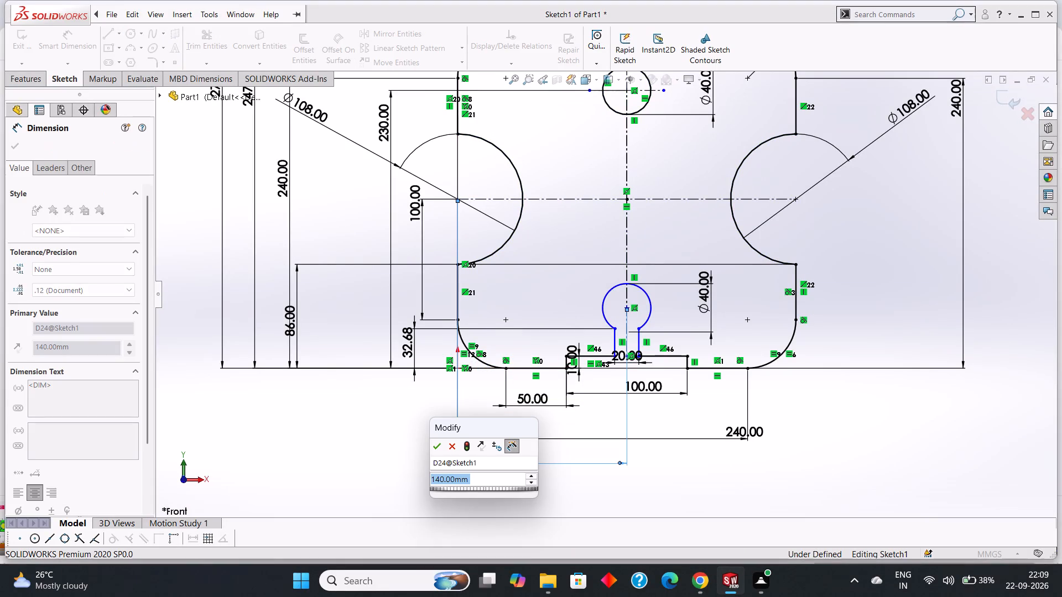
click(435, 448)
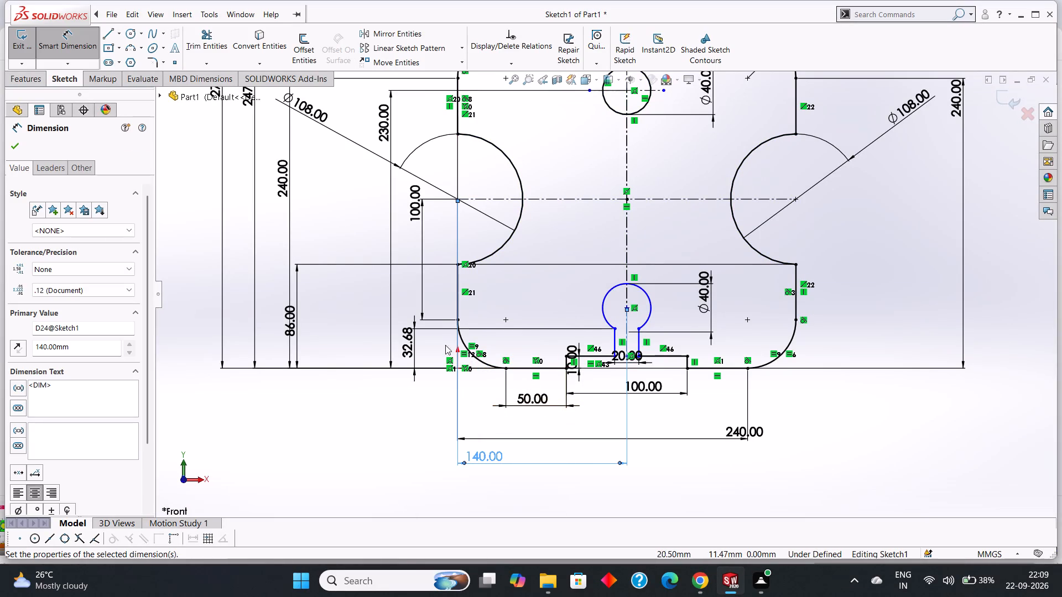
click(9, 142)
Dimension the vertical distance from the origin to the lower keyhole circle's centre, placed beside the plate's left edge, keeping the proposed value.
click(59, 49)
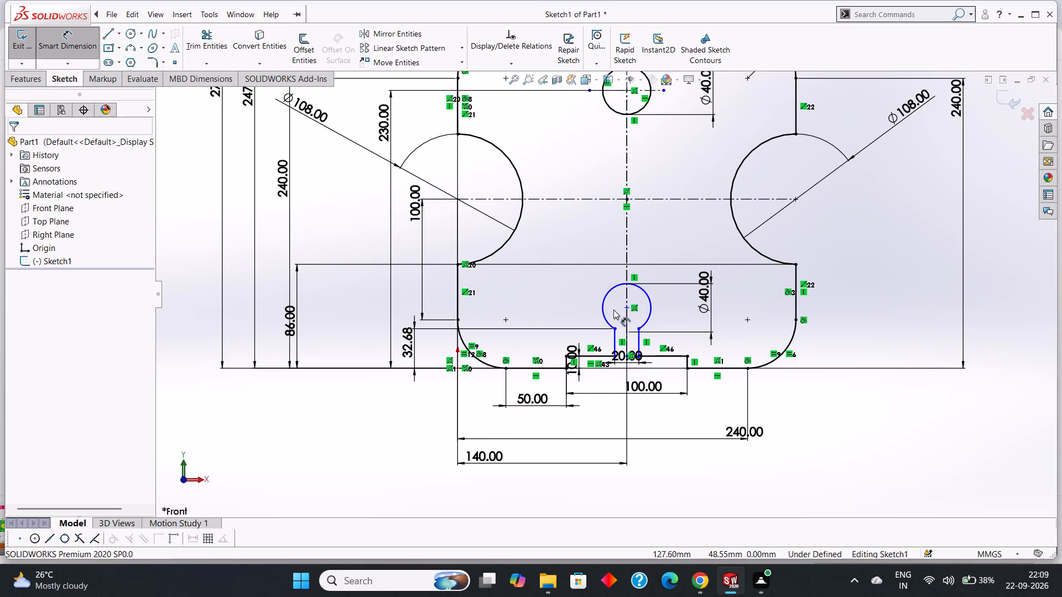
click(625, 306)
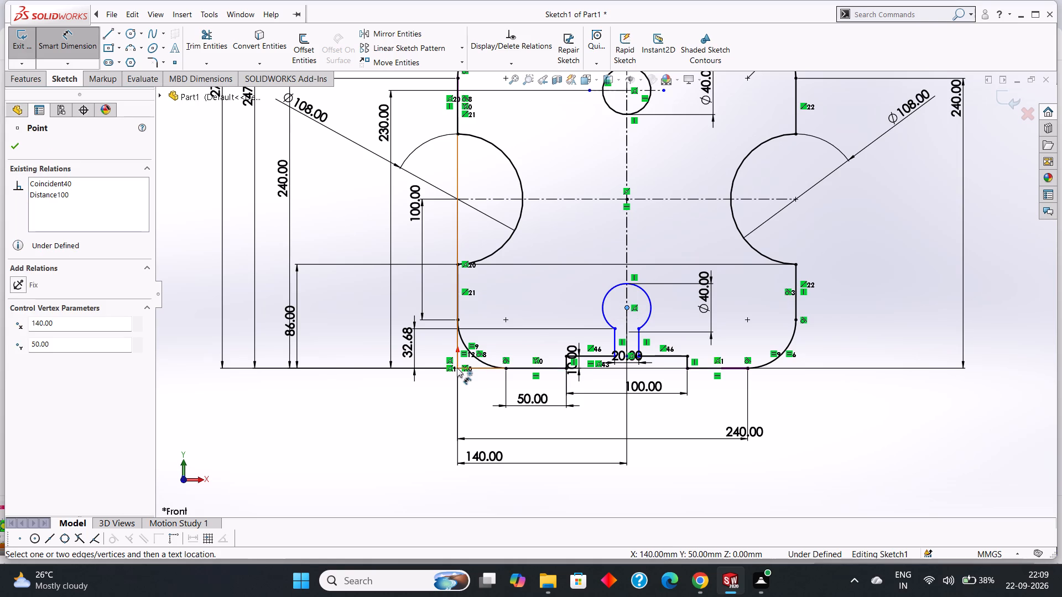
click(459, 368)
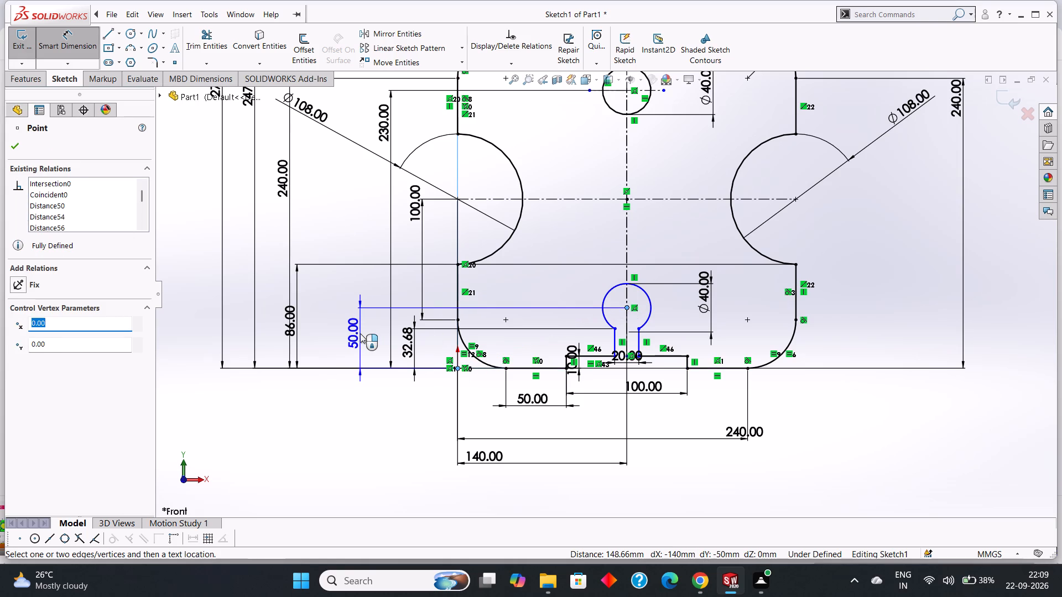
click(358, 333)
click(311, 316)
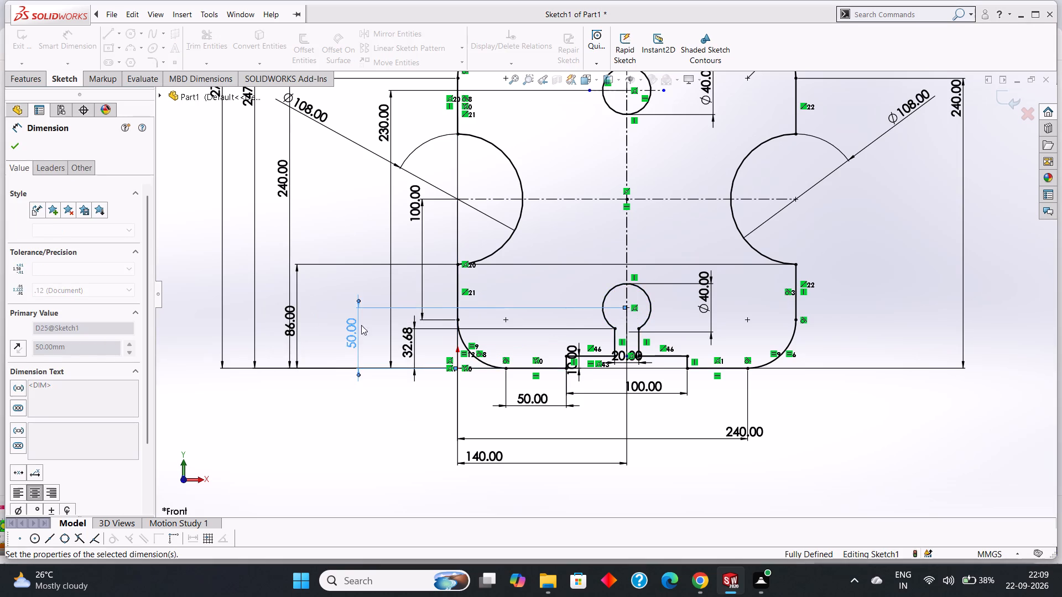
scroll(580, 342, up, 4)
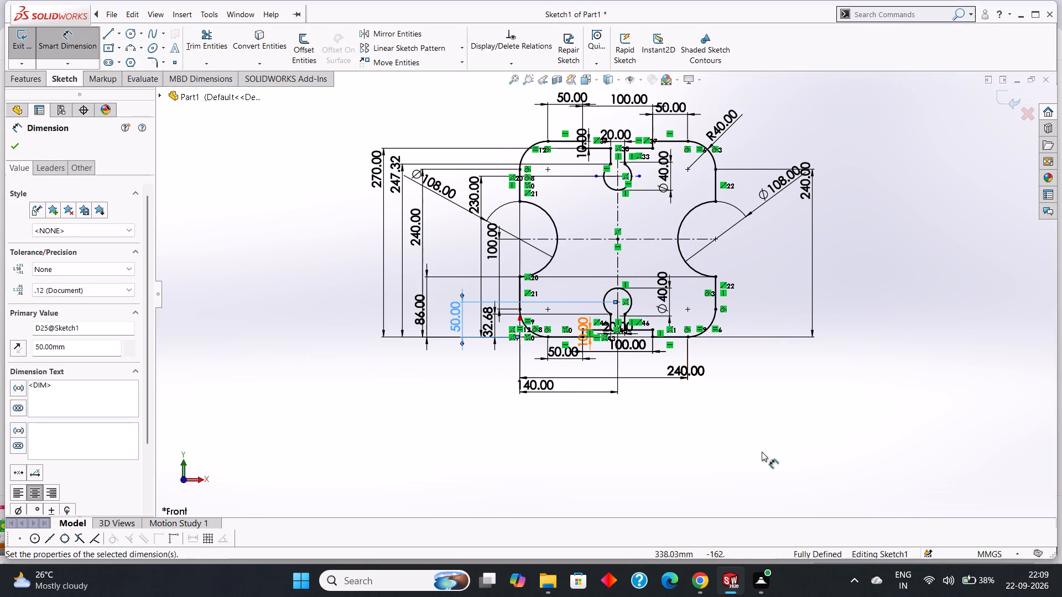
click(20, 151)
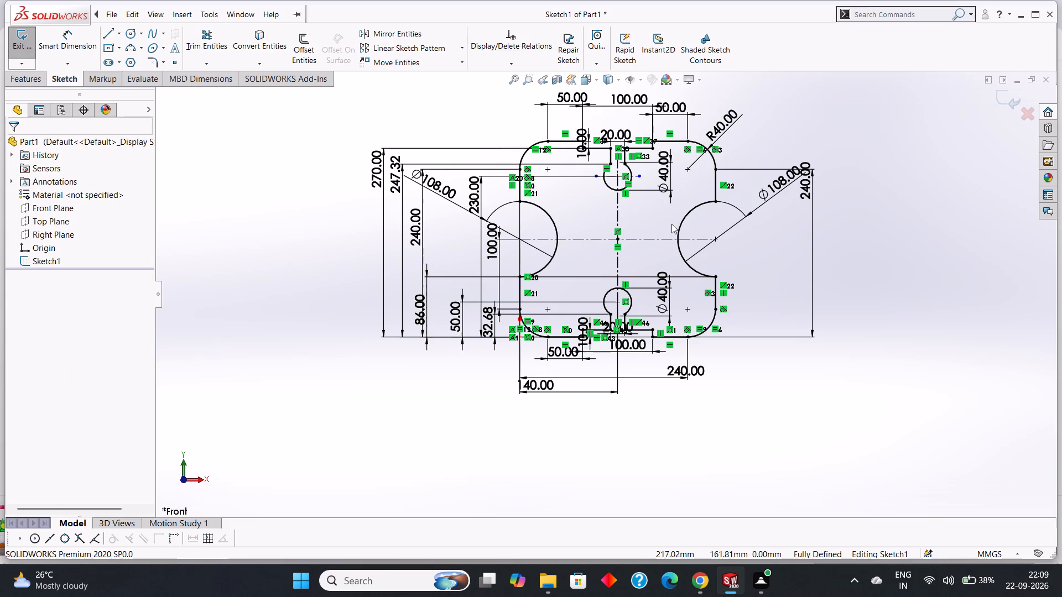
Extrude the plate profile as a blind boss 20 mm deep from the sketch plane.
scroll(671, 224, down, 2)
scroll(520, 235, up, 3)
scroll(455, 235, down, 4)
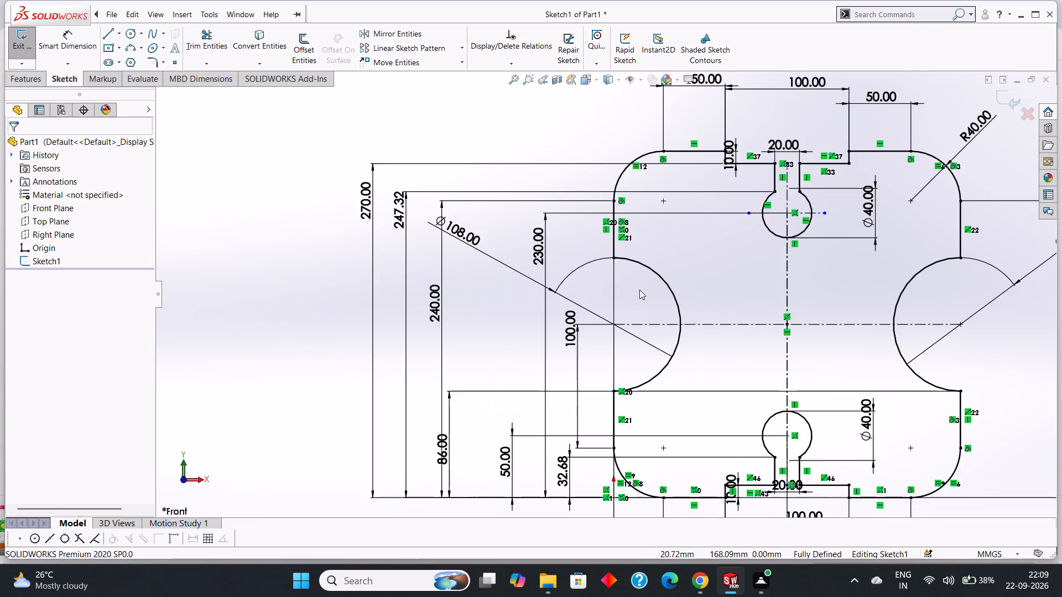
scroll(639, 290, up, 5)
click(19, 83)
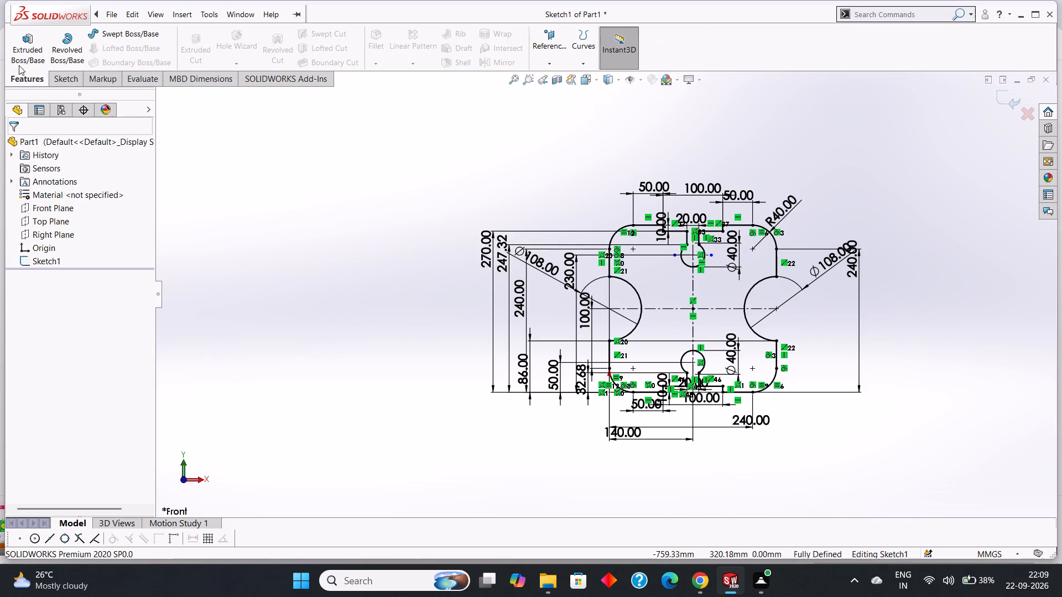
click(20, 46)
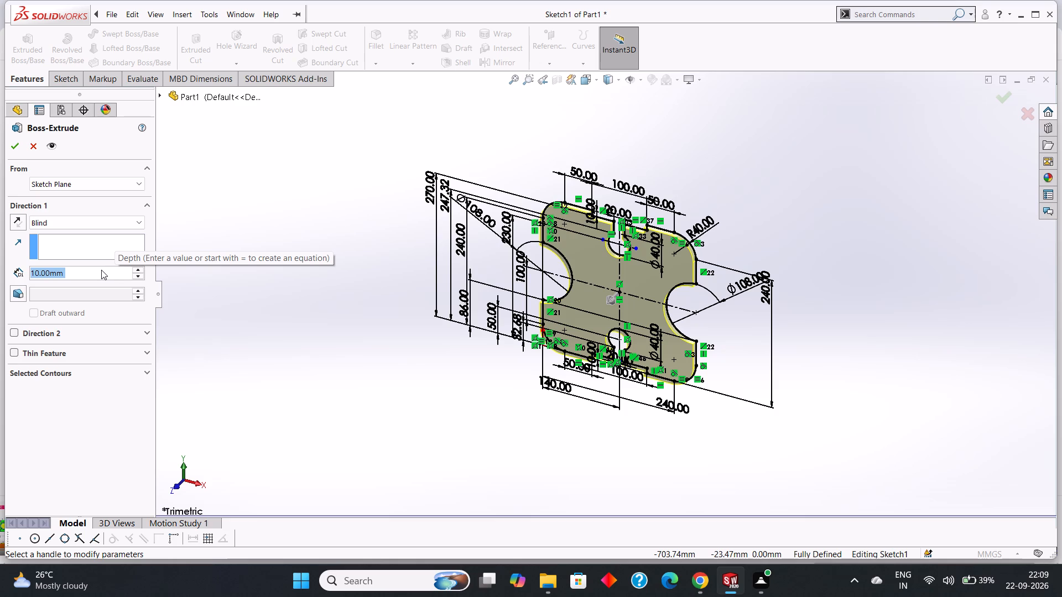
text(20)
key(Return)
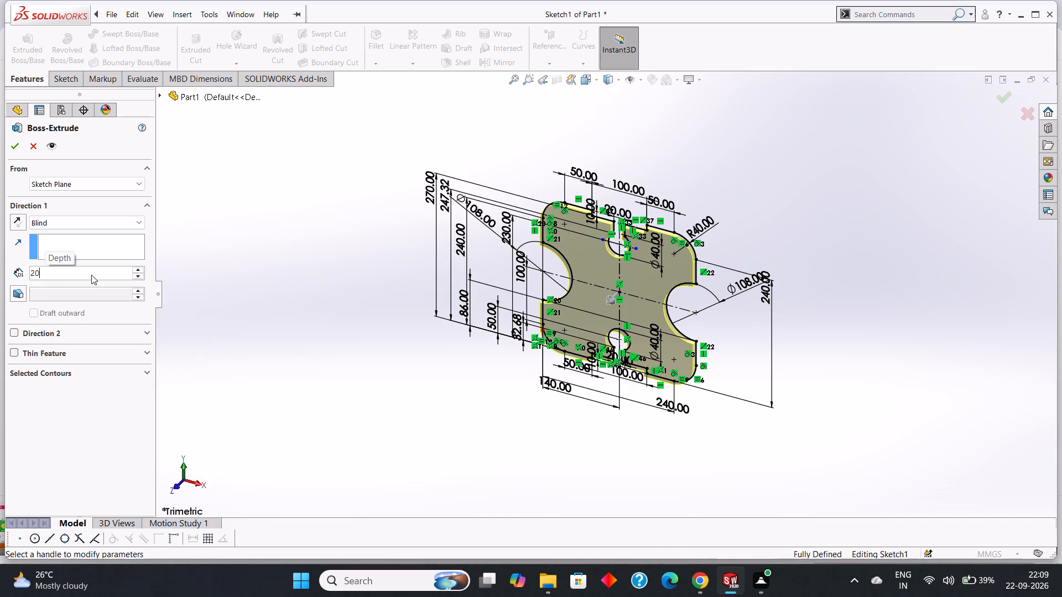
click(13, 150)
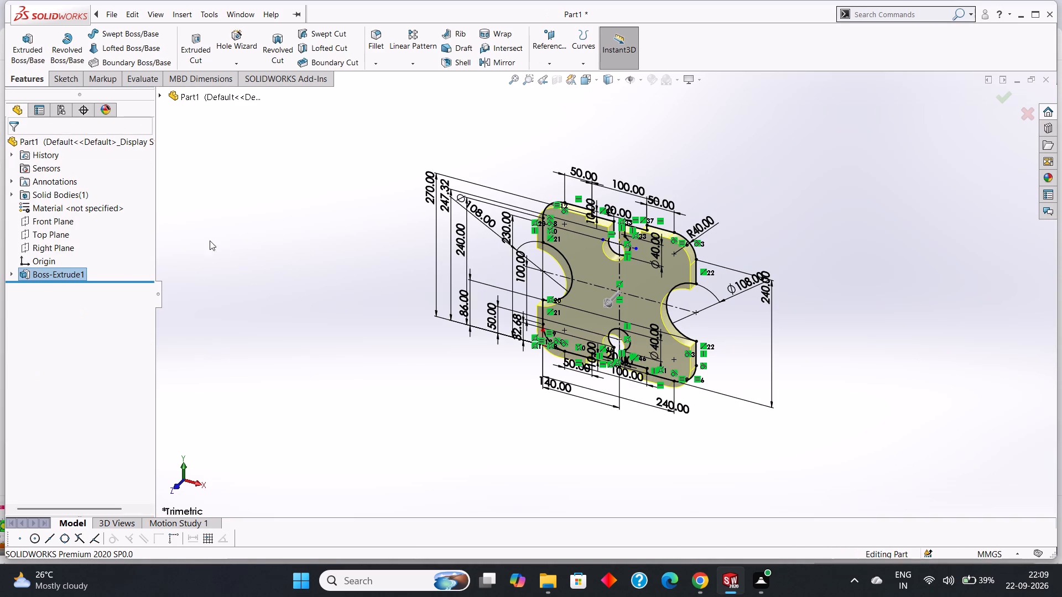
click(278, 305)
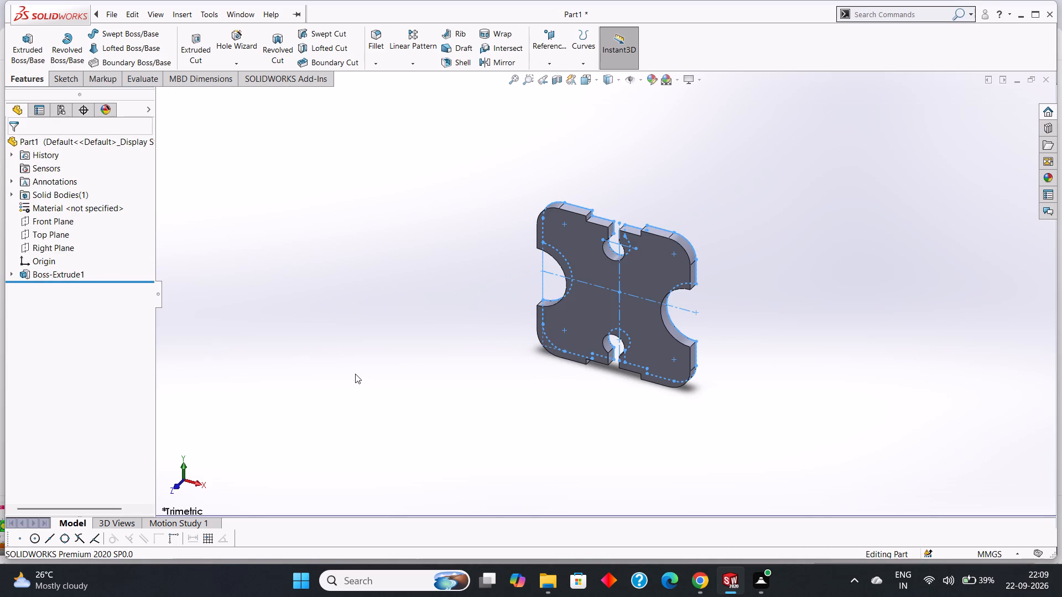
Open a new sketch on the plate's large front face, viewed normal to that face.
scroll(365, 376, up, 2)
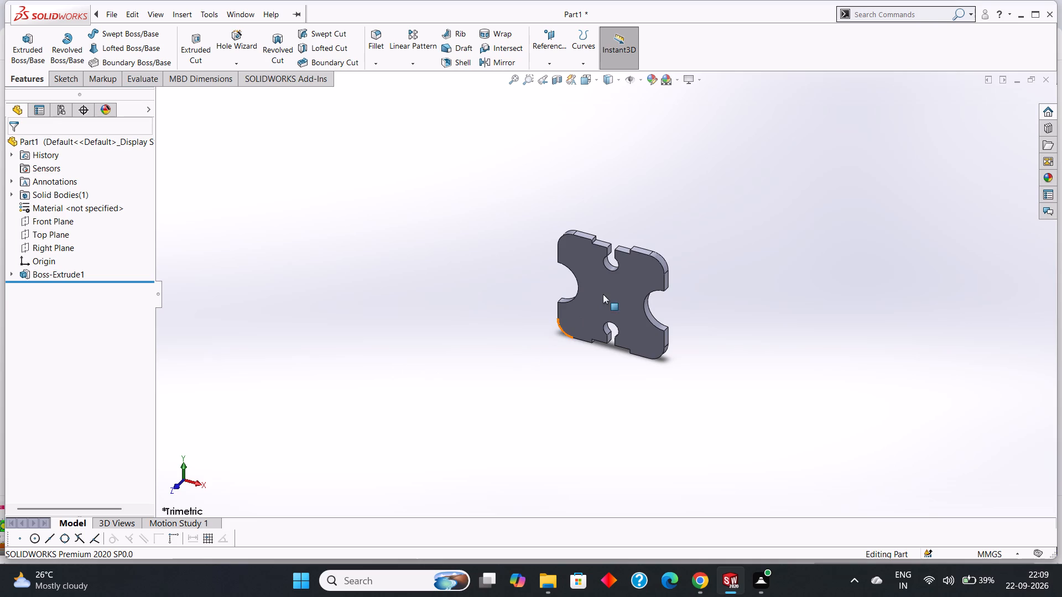
click(602, 282)
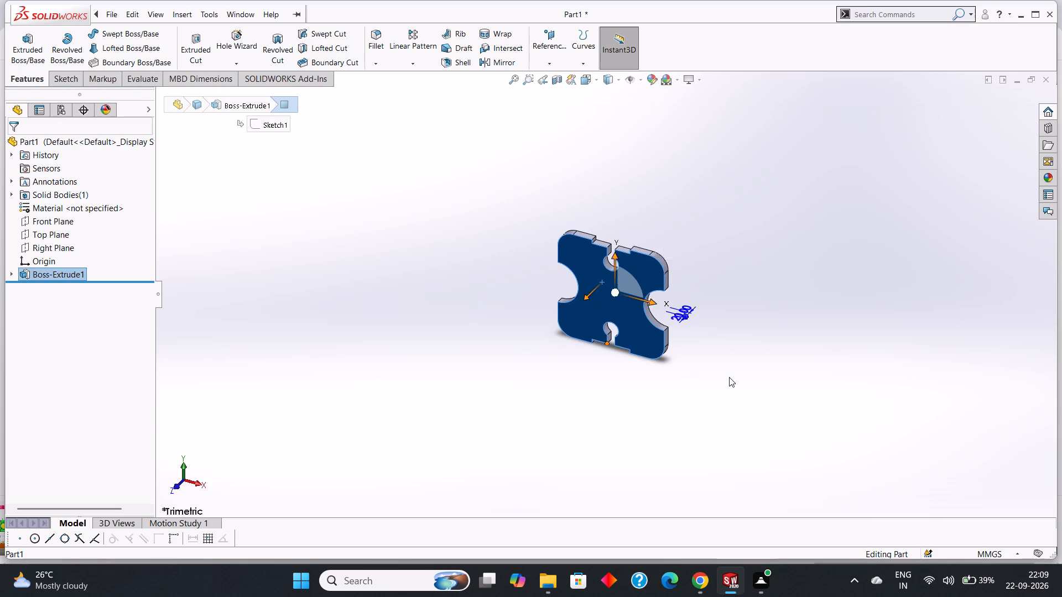
key(ctrl+8)
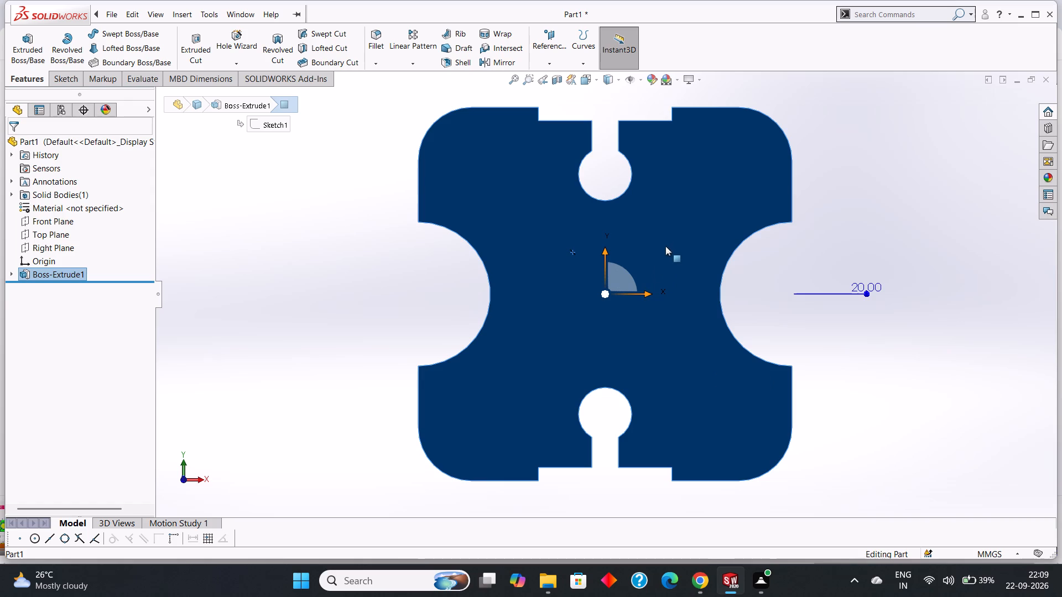
right_click(675, 186)
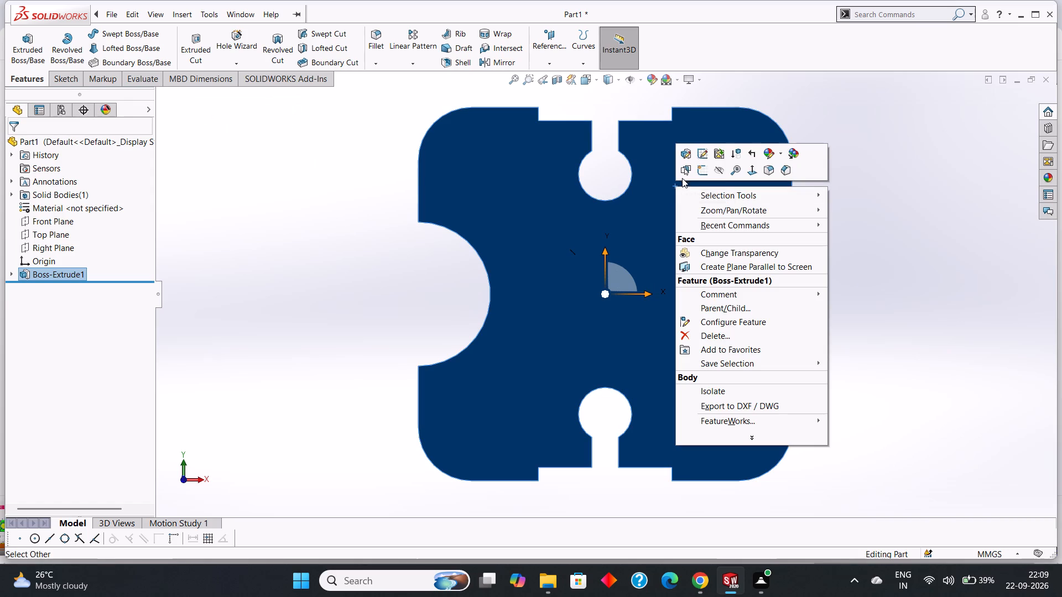
click(697, 171)
key(Escape)
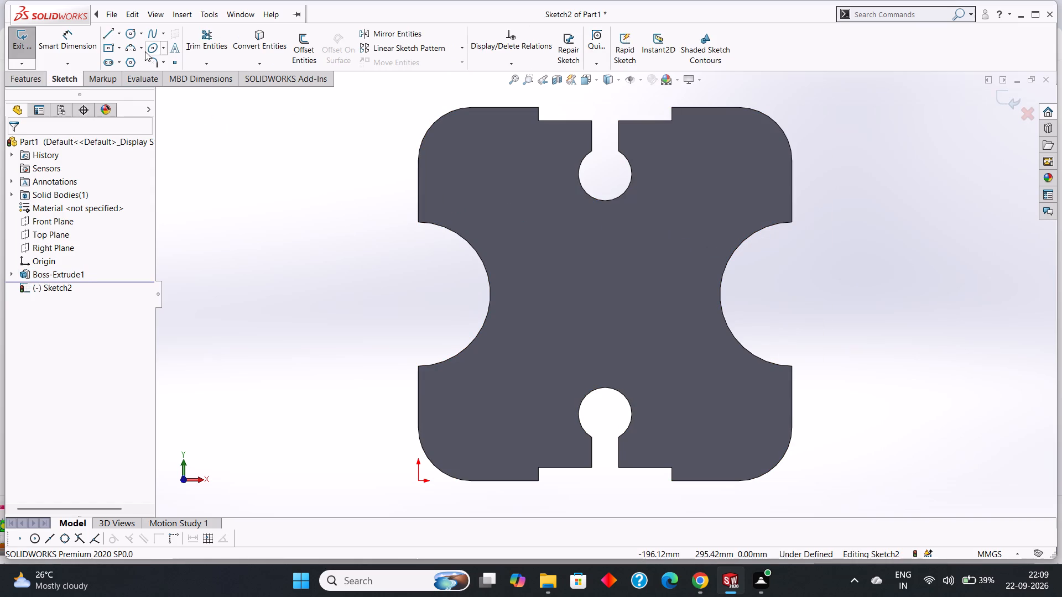
Sketch two concentric circles of about 20 mm and 27 mm radius centred on the plate's upper-right corner fillet.
click(133, 32)
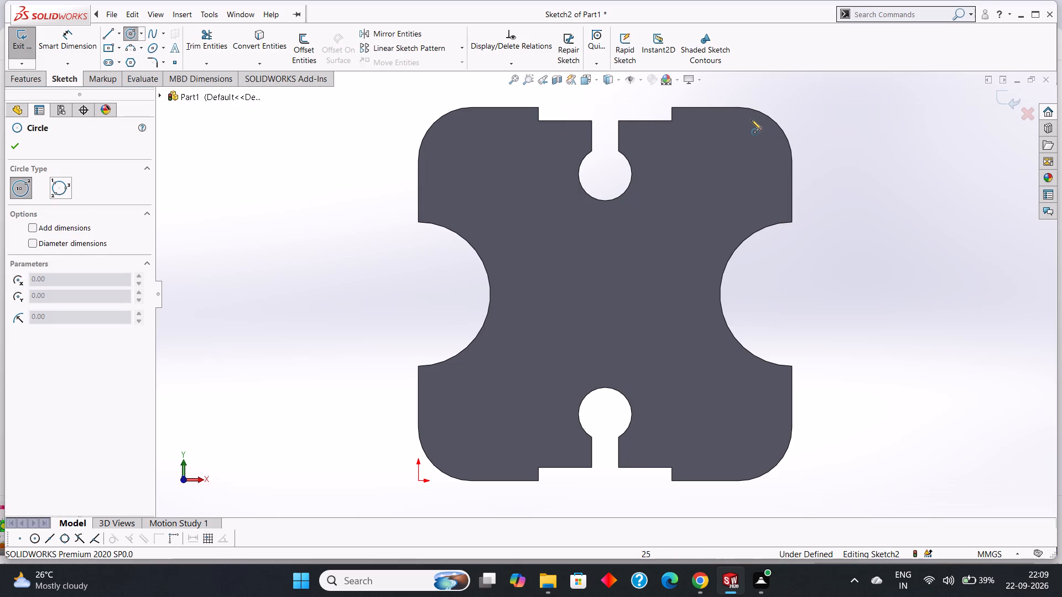
click(740, 160)
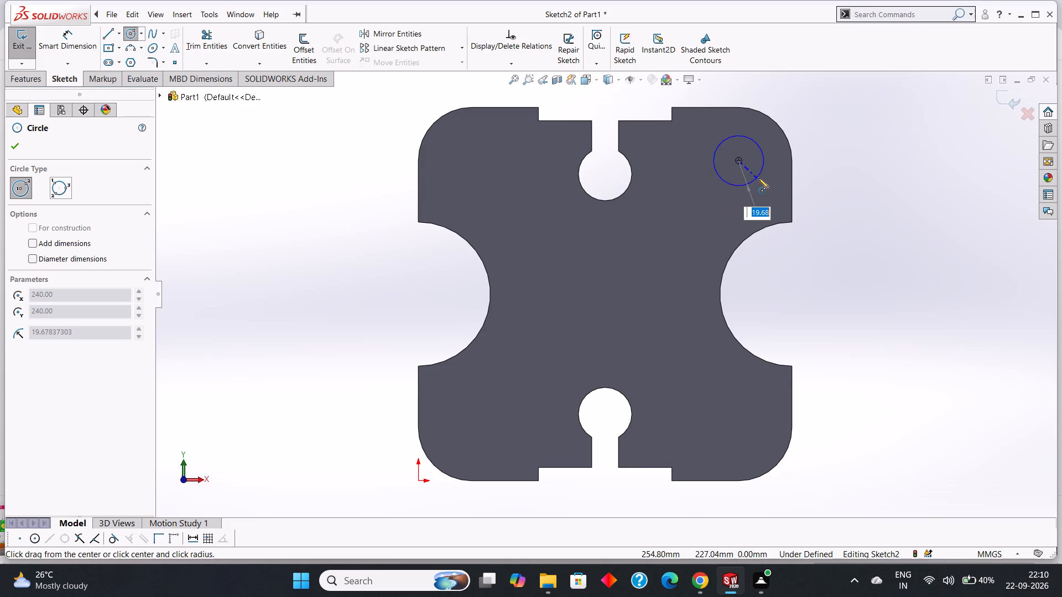
click(758, 178)
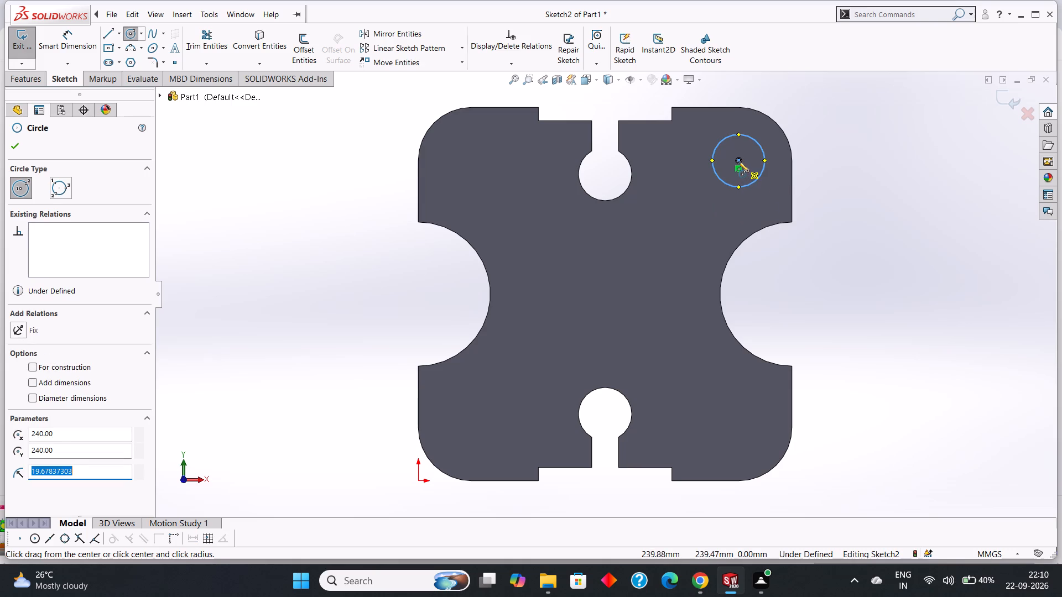
click(738, 161)
click(769, 179)
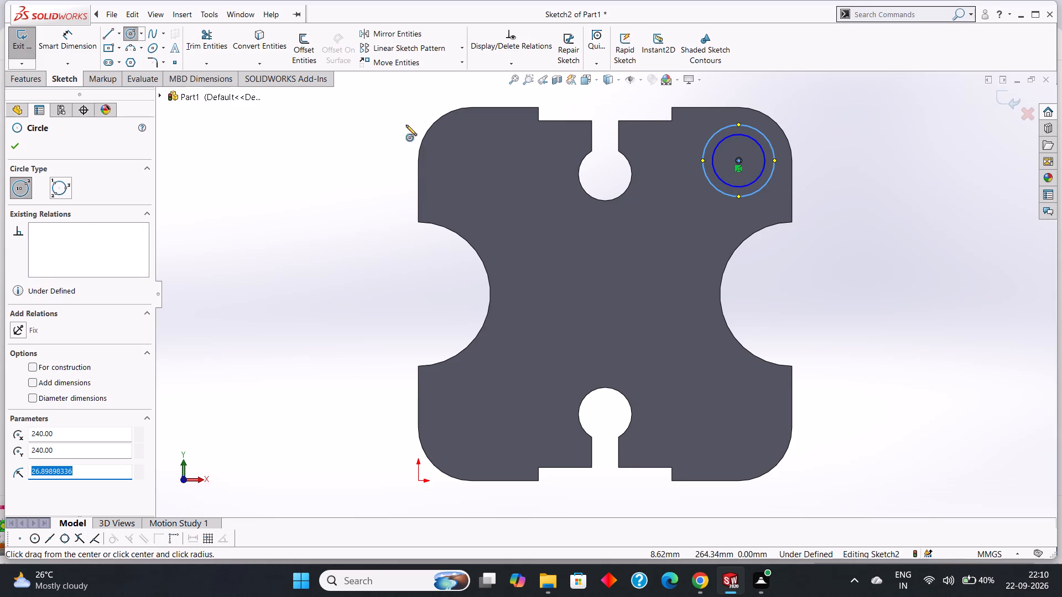
click(21, 148)
Dimension the upper-right circles' diameters, setting the inner one to 40 mm and the outer one to 60 mm.
click(56, 49)
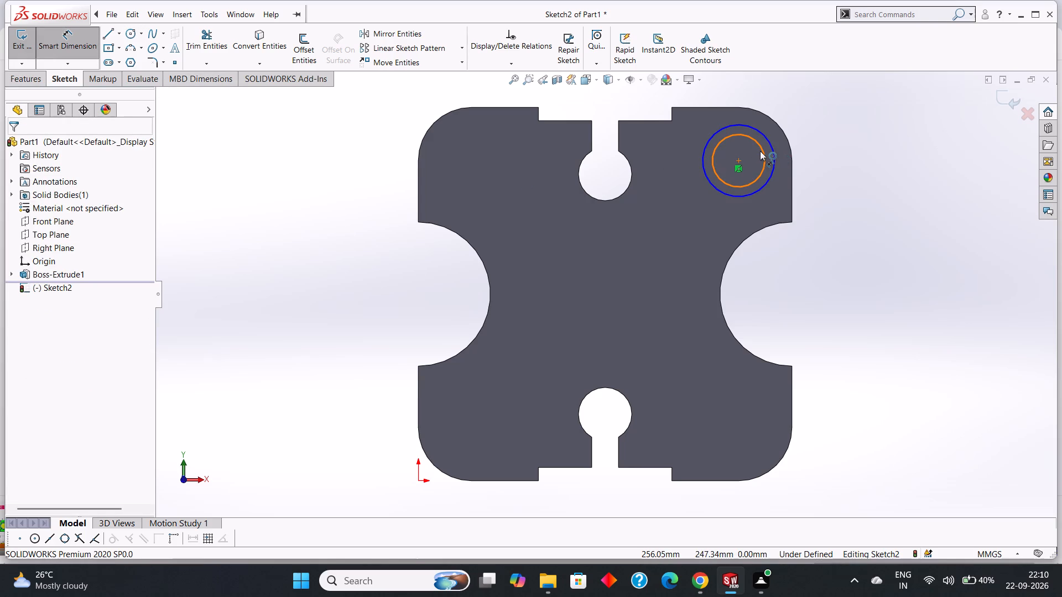
click(766, 154)
click(826, 161)
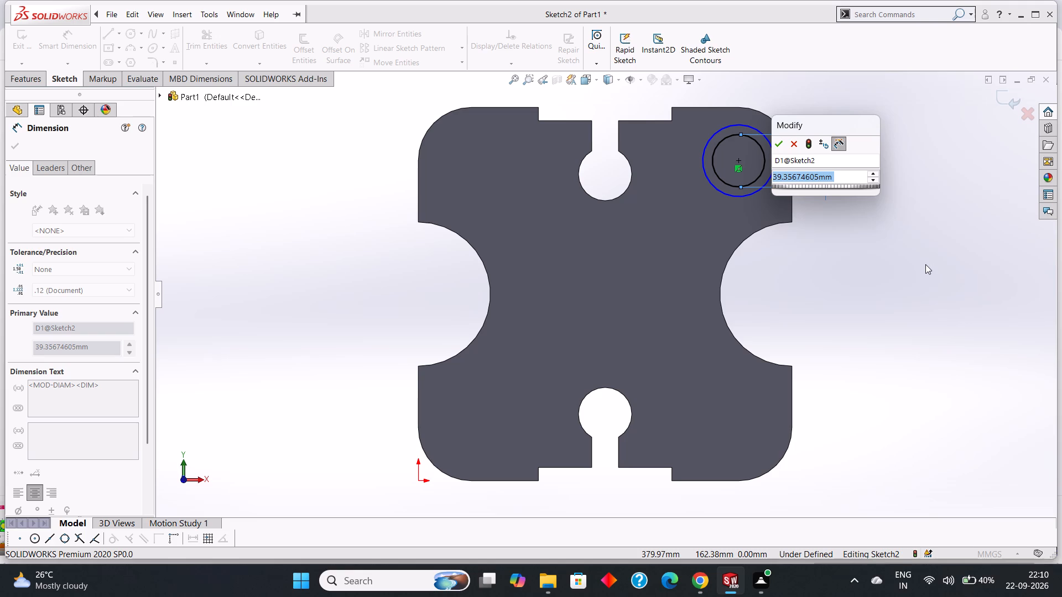
text(40)
key(Return)
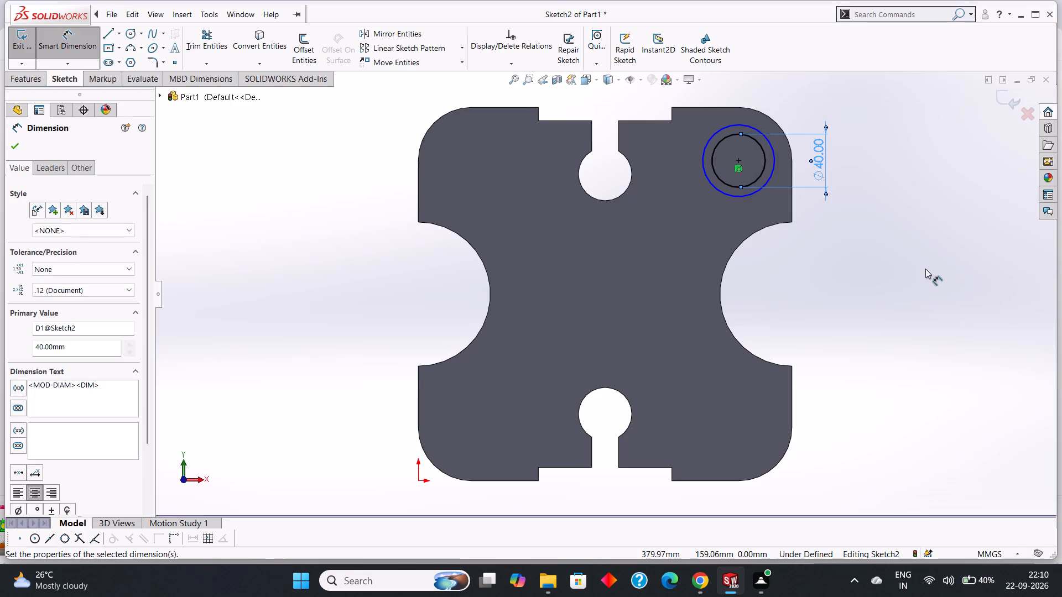
click(775, 154)
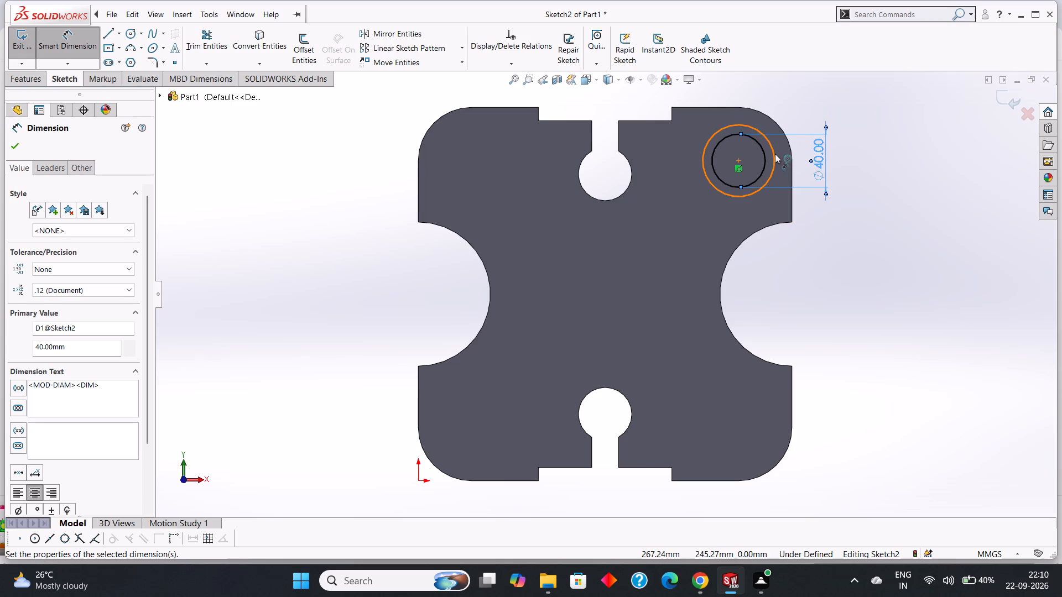
click(851, 154)
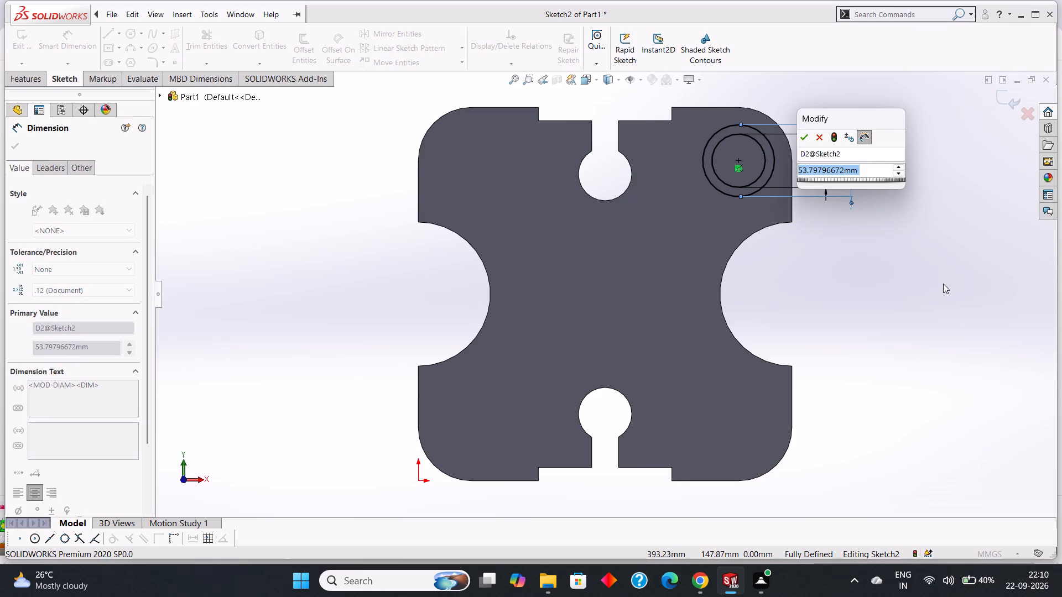
text(60)
key(Return)
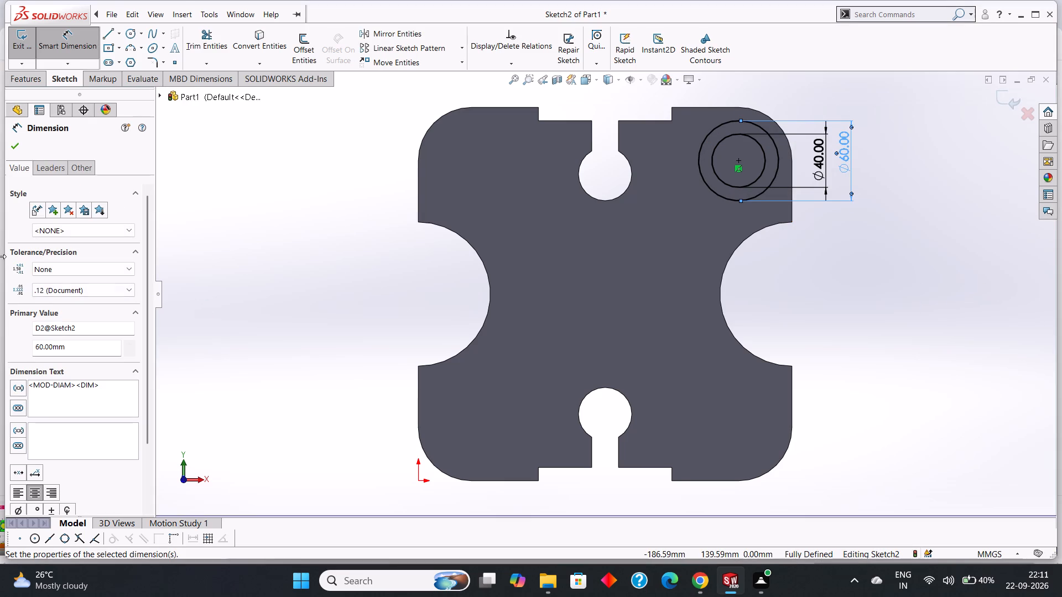
click(25, 146)
click(14, 145)
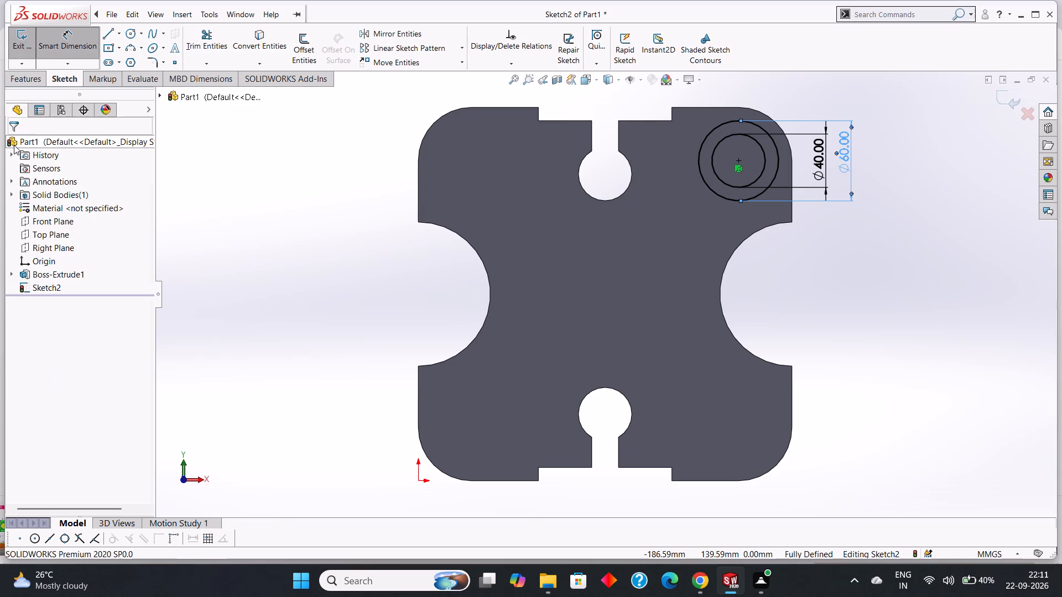
Sketch two concentric circles of about 19 mm and 32 mm radius centred on the plate's upper-left corner fillet.
click(129, 35)
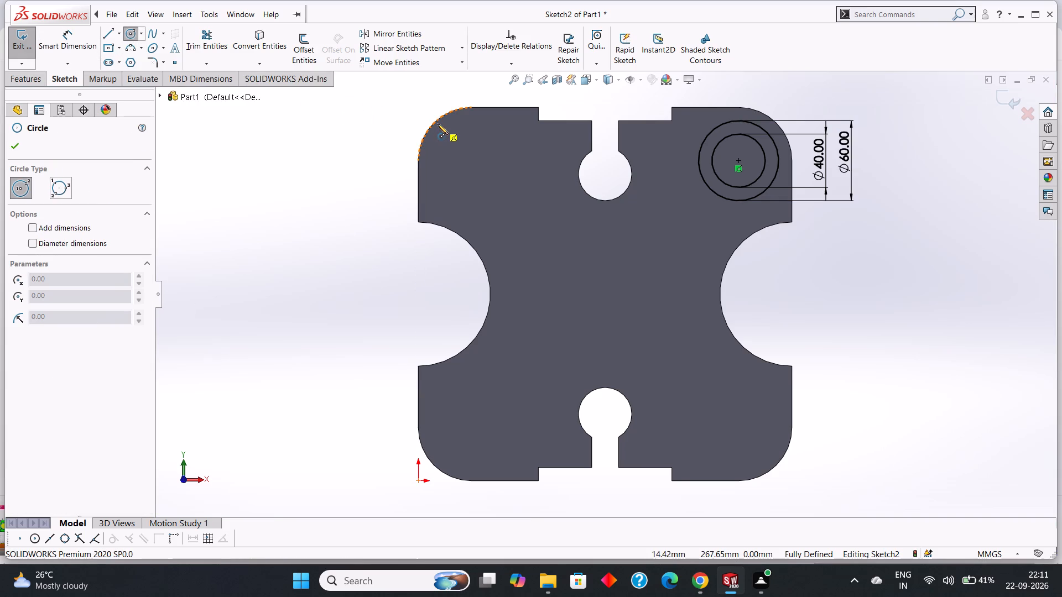
click(473, 163)
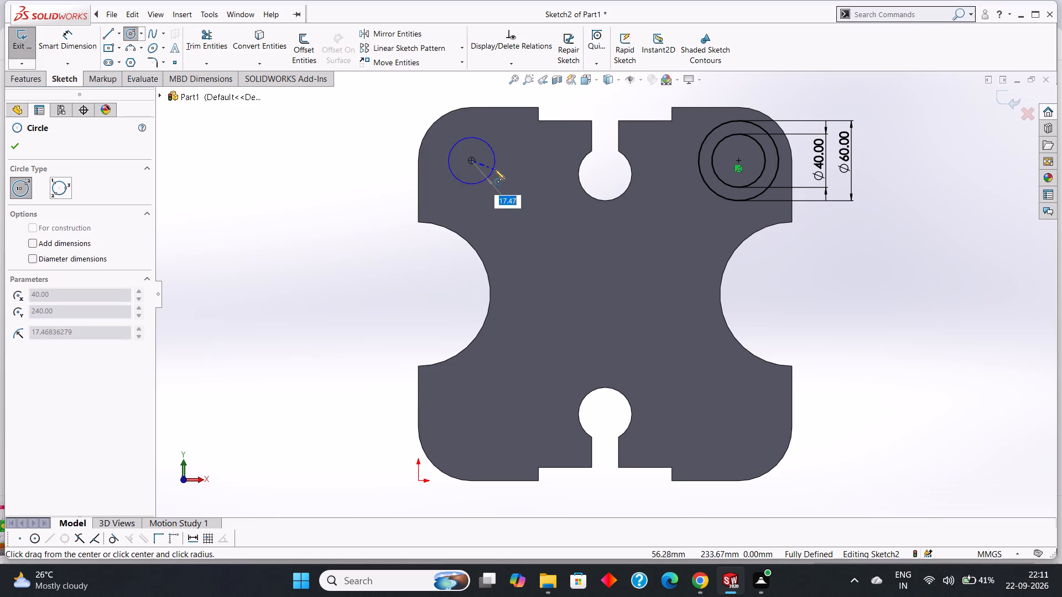
click(496, 167)
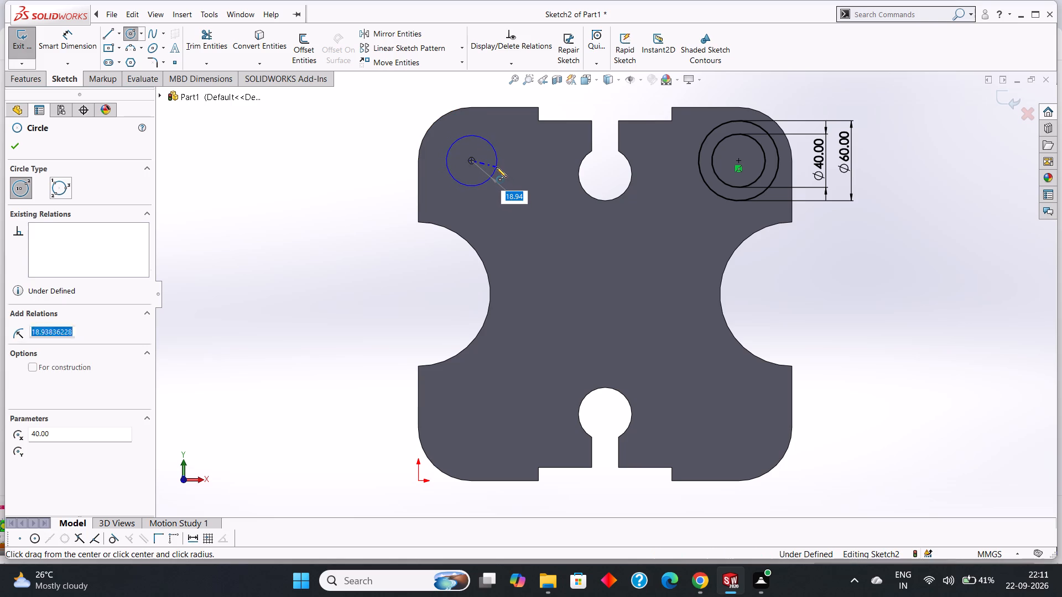
click(472, 160)
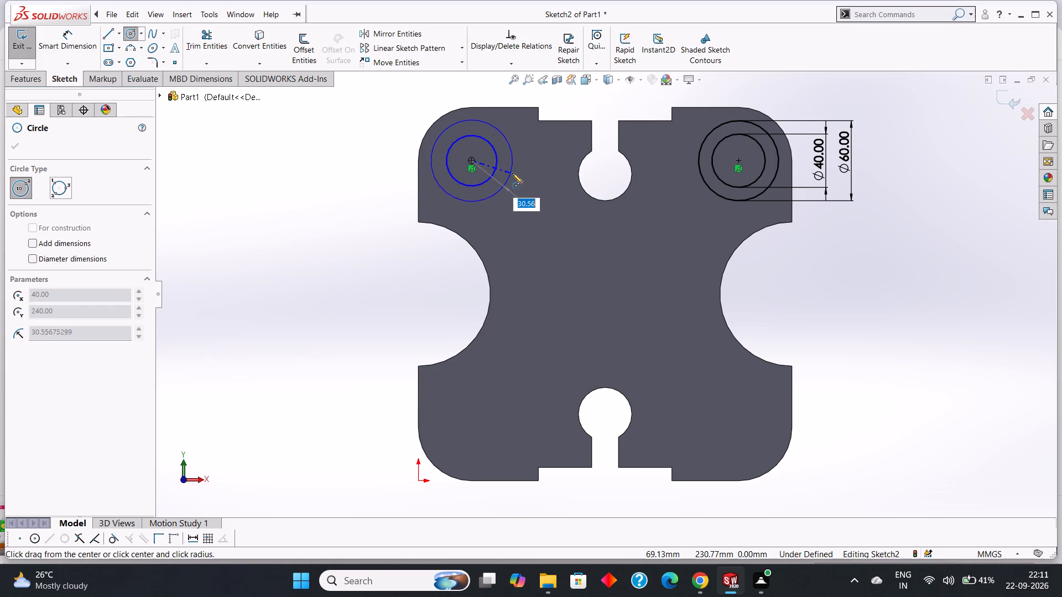
click(512, 174)
click(17, 144)
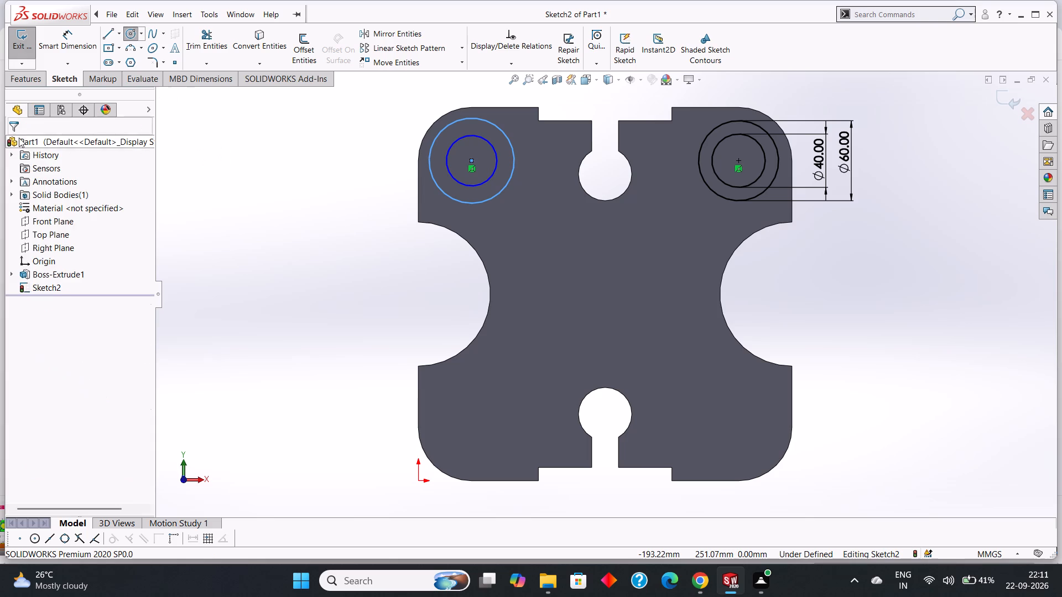
Dimension the upper-left circles' diameters, setting the inner one to 30 mm and the outer one to 40 mm.
click(62, 51)
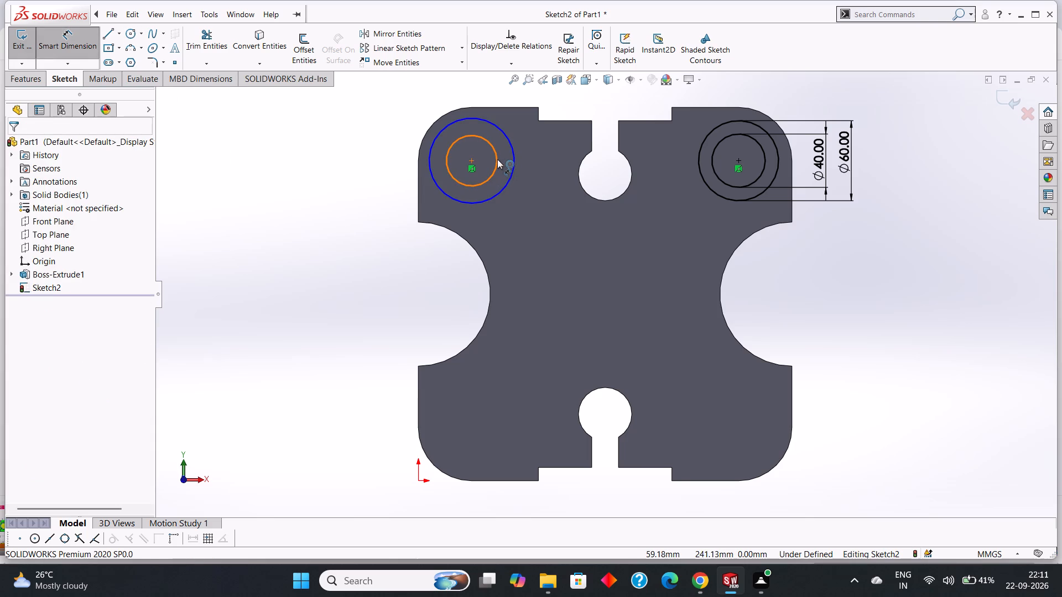
click(497, 159)
click(406, 158)
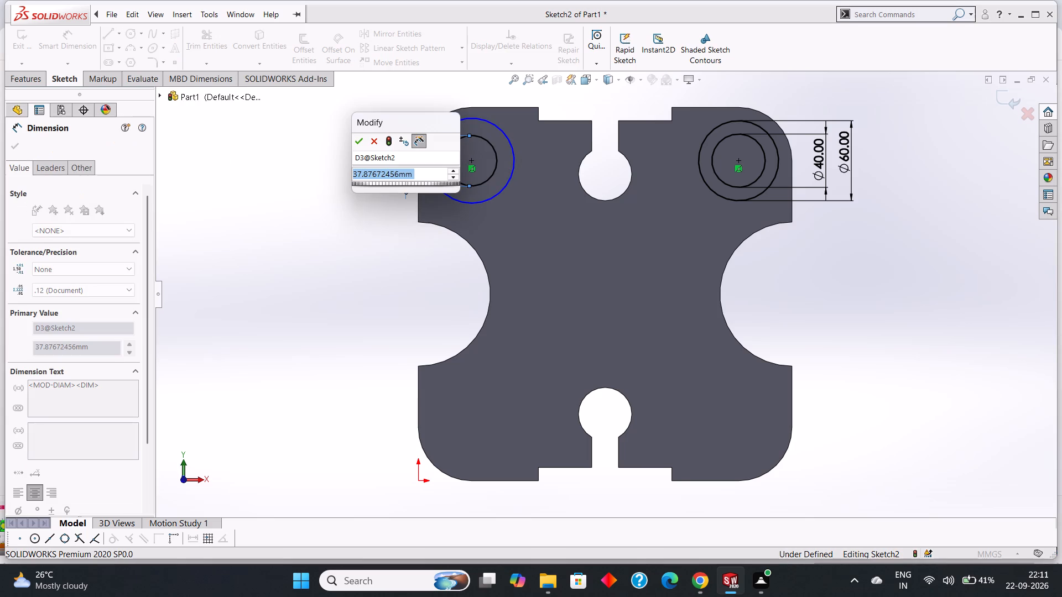
key(3)
key(0)
key(Return)
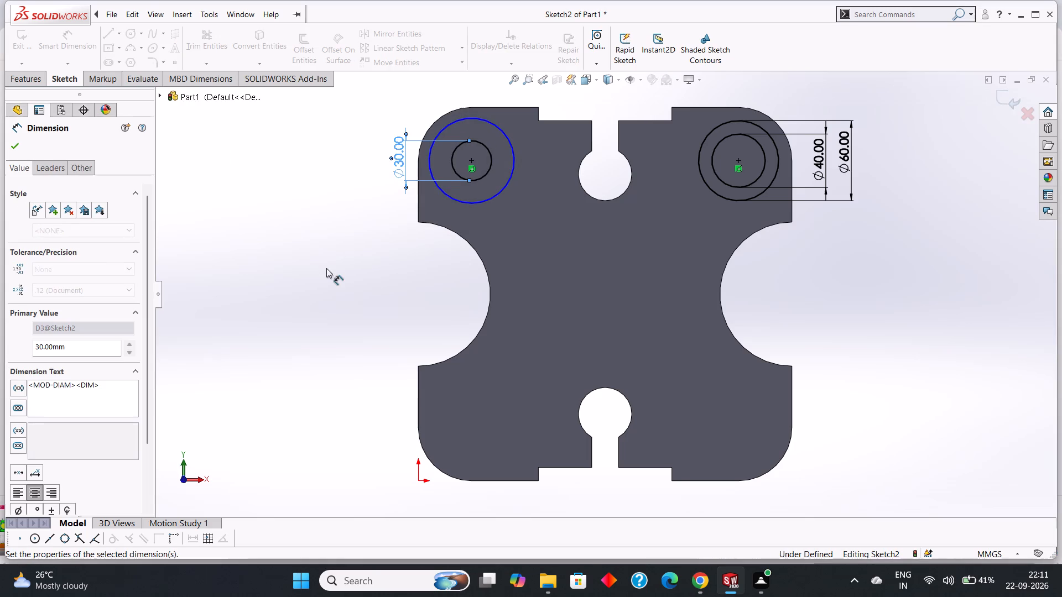
click(457, 123)
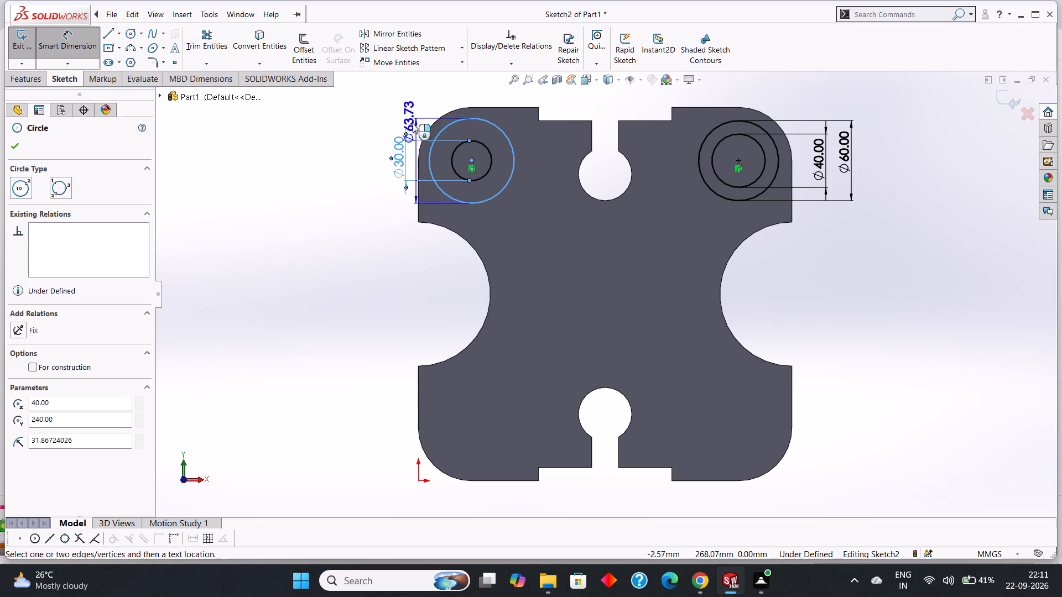
click(371, 148)
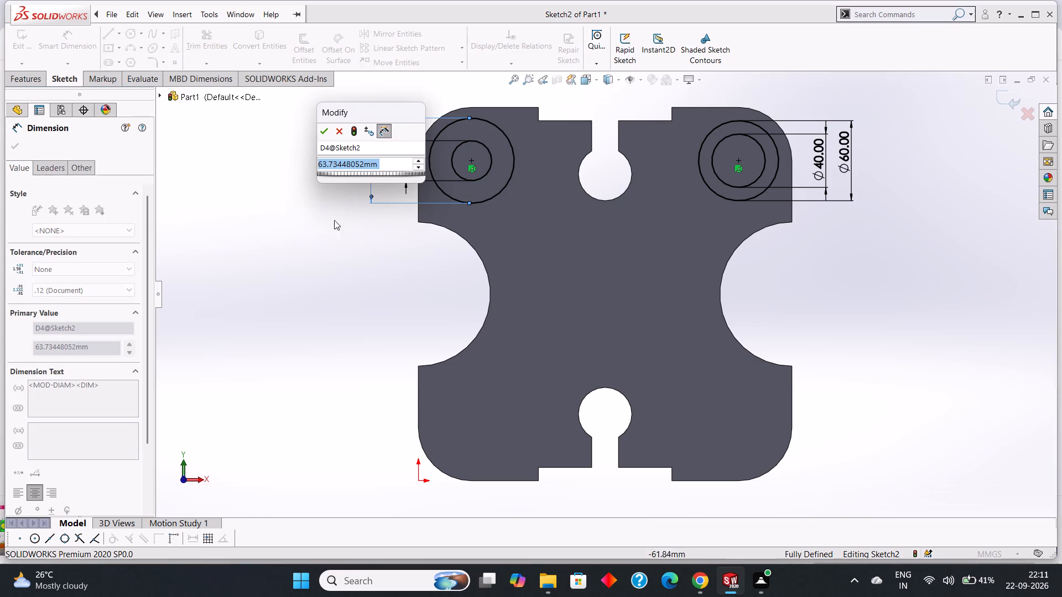
text(40)
key(Return)
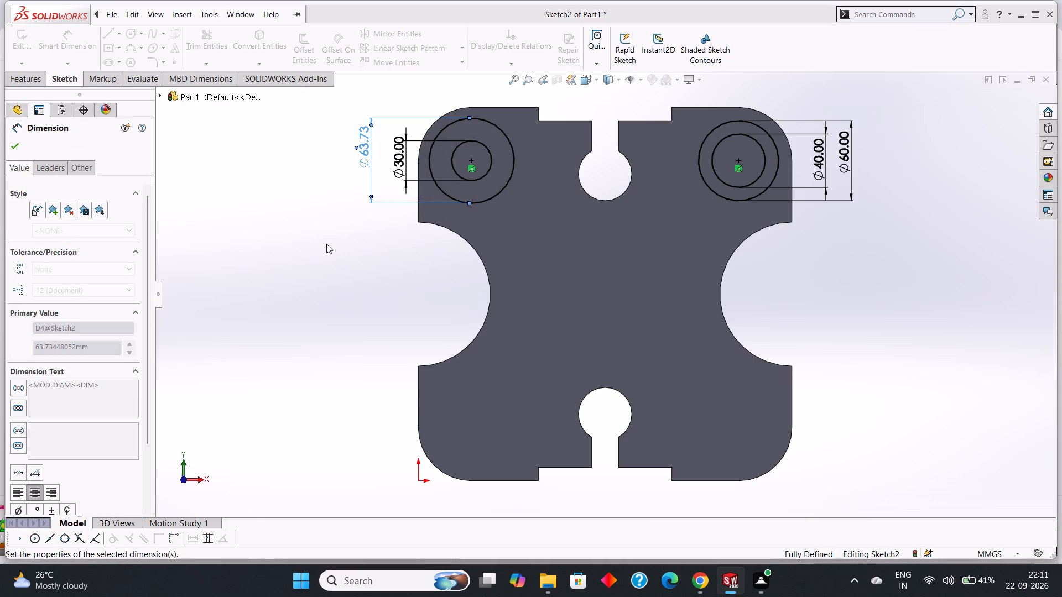
click(14, 149)
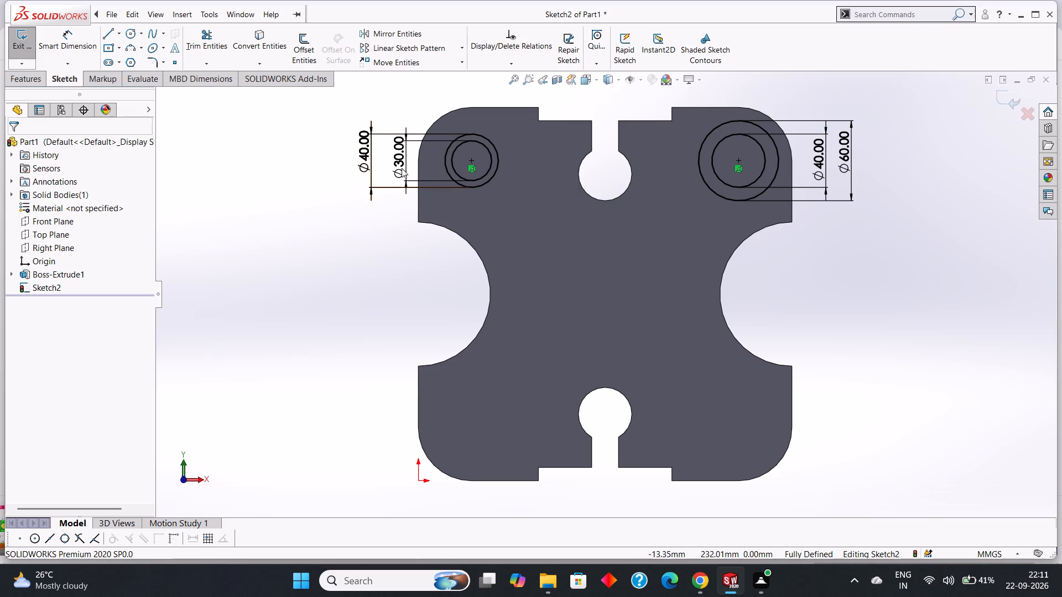
Set the diameter of the 30 mm circle in the plate's upper-left corner to 60 mm.
double_click(395, 153)
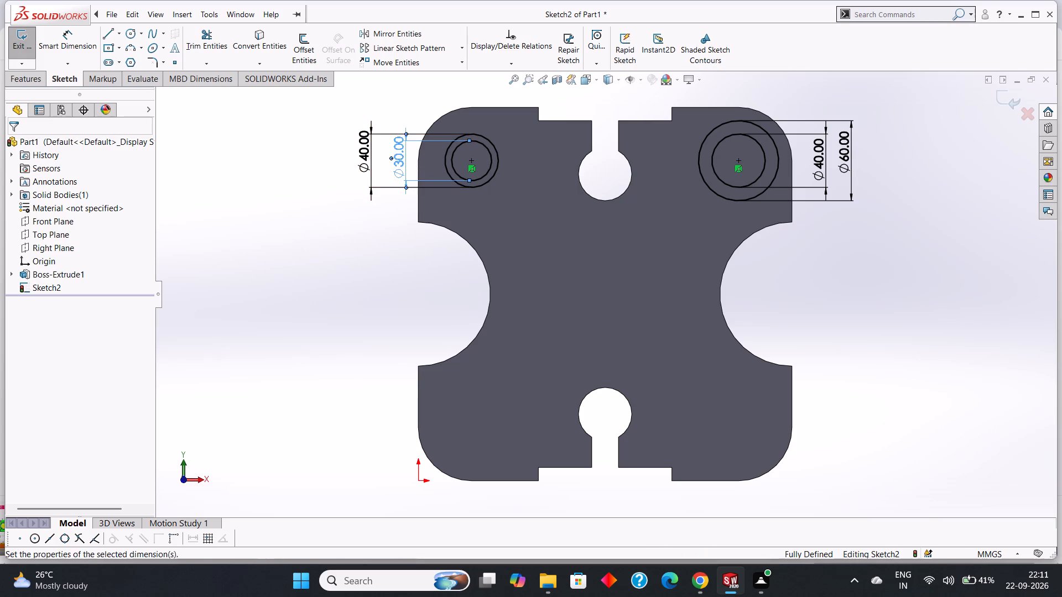
text(60)
key(Return)
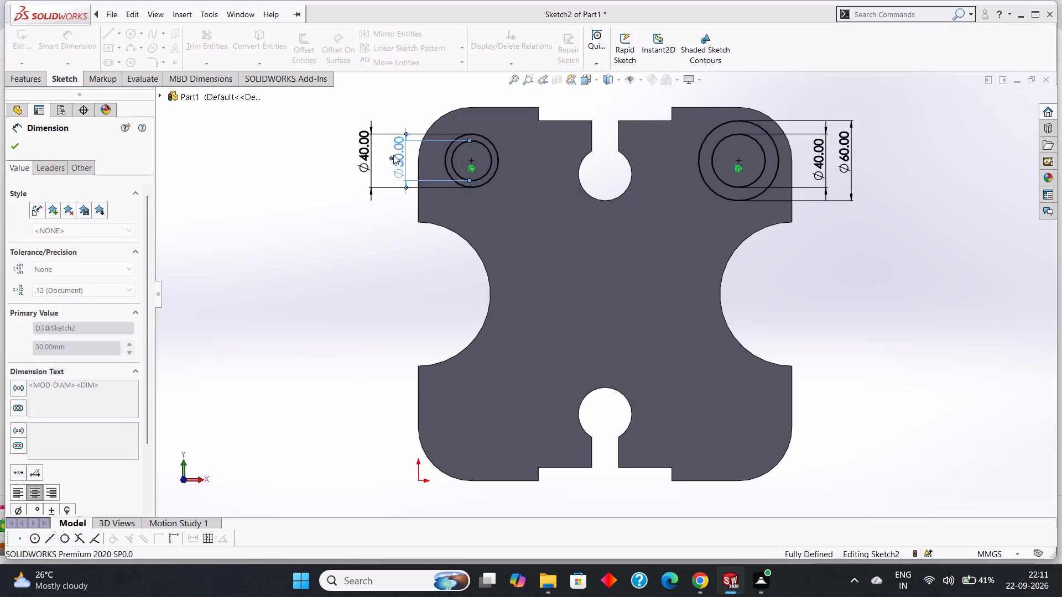
click(18, 144)
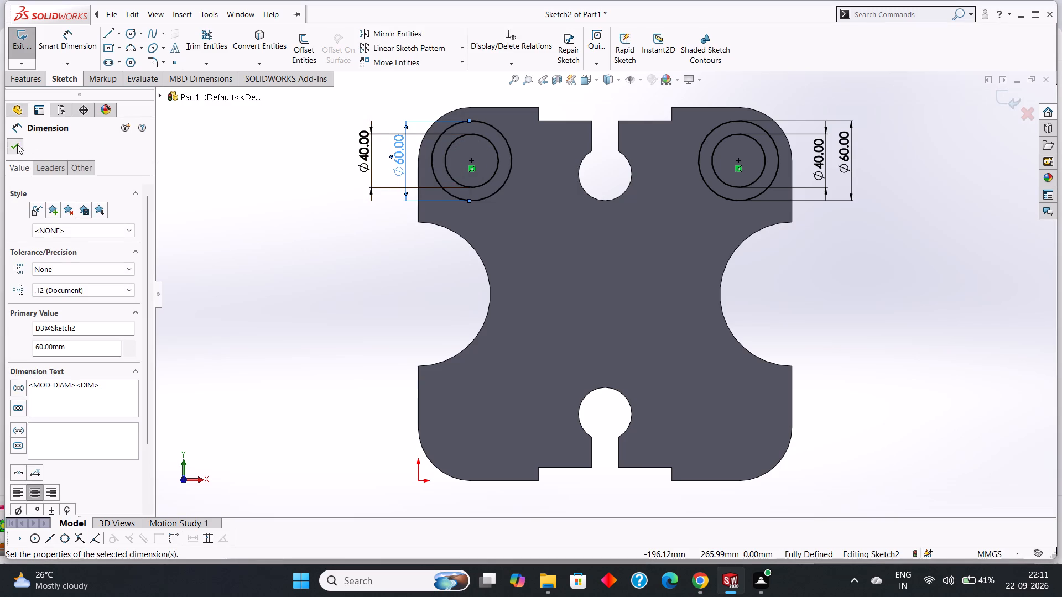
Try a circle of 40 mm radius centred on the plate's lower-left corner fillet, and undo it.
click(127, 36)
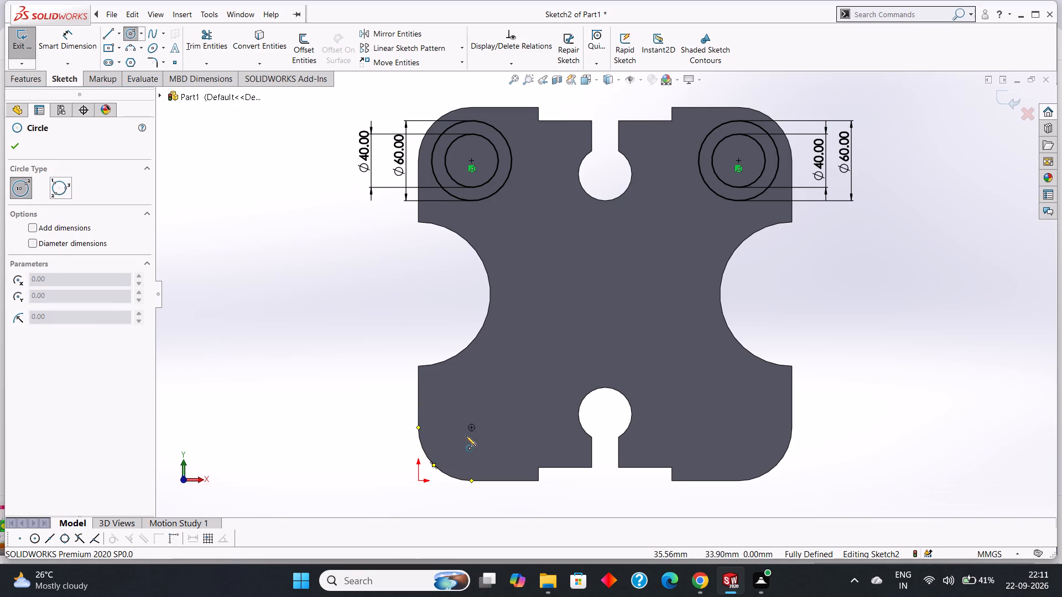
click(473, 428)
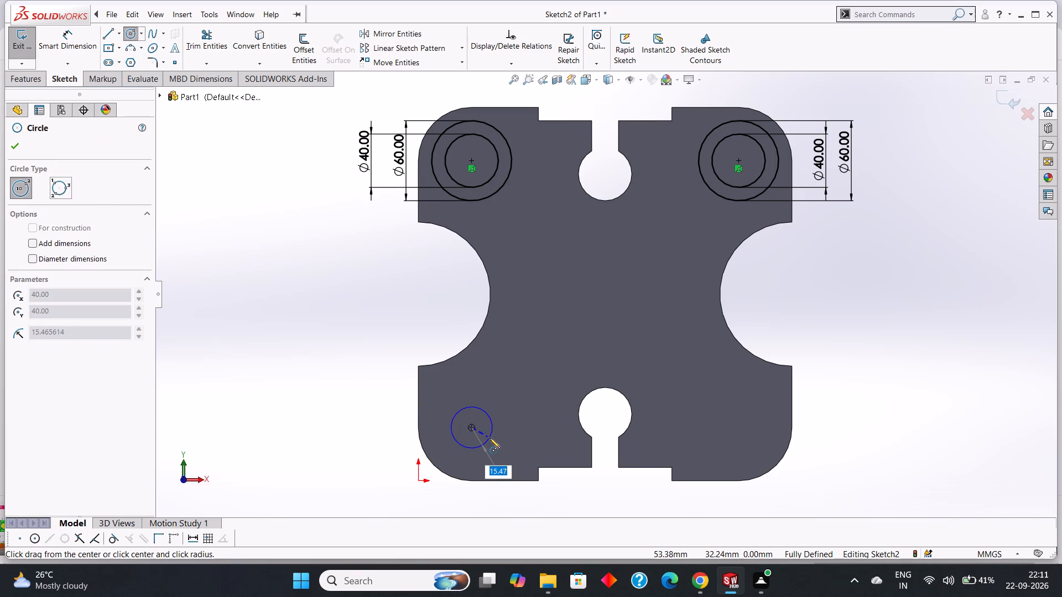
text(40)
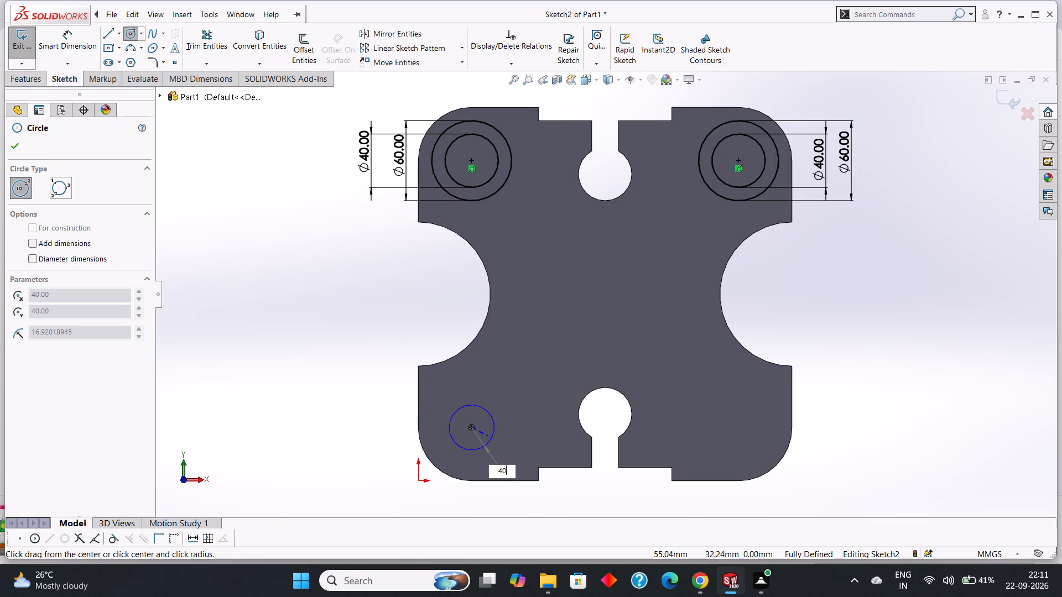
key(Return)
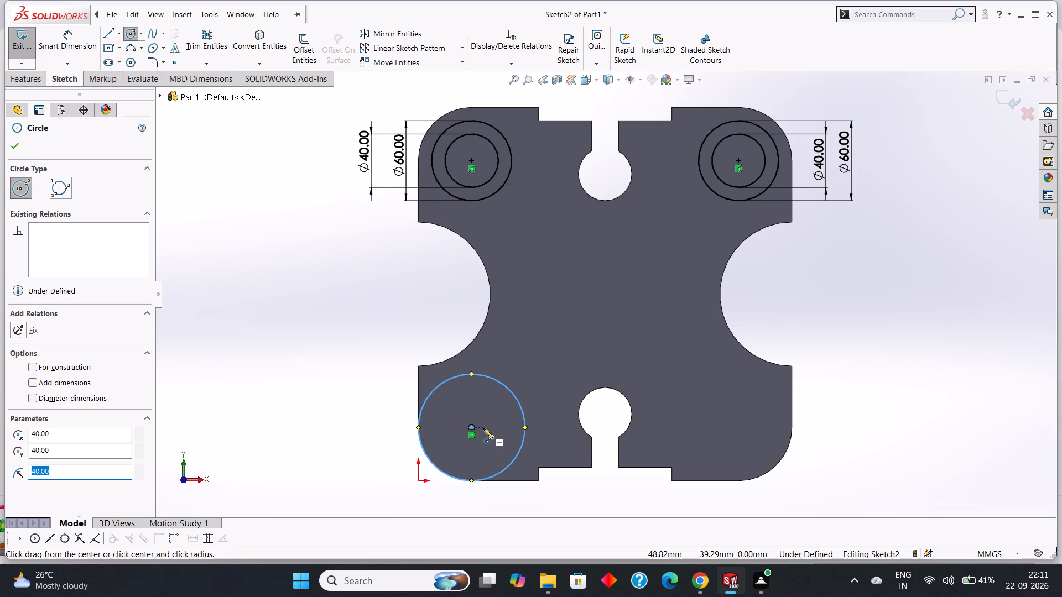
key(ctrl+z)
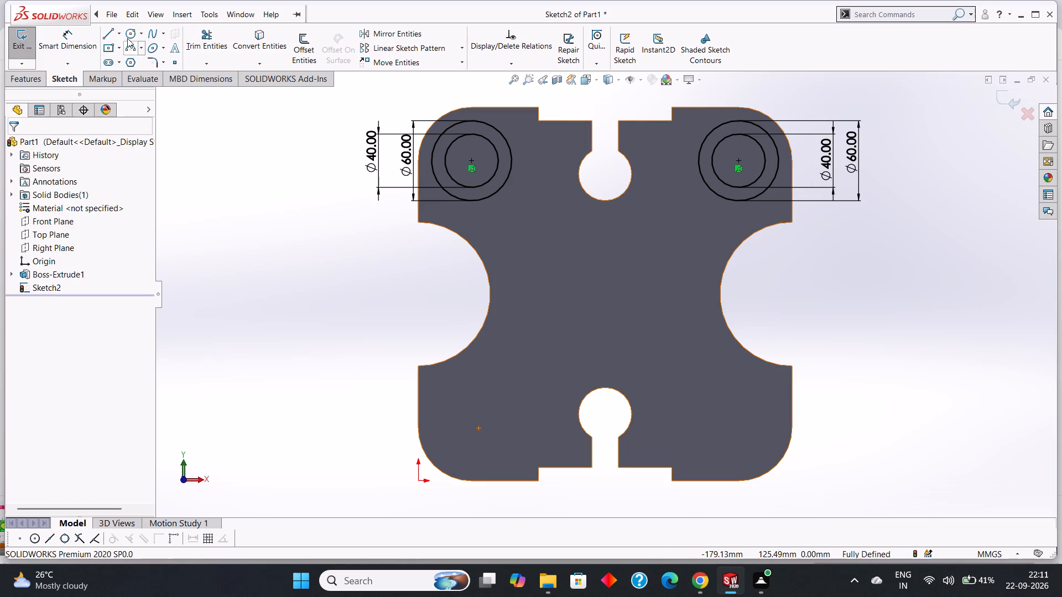
Sketch two concentric circles of about 19 mm and 33 mm radius near the lower-left corner, centred at about X 45, Y 39 mm.
click(129, 34)
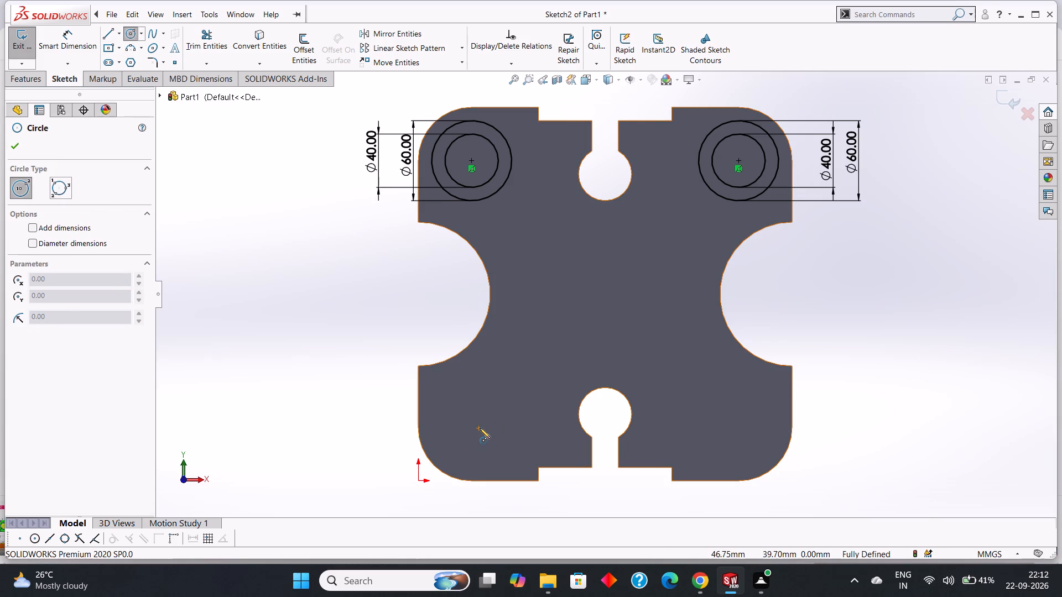
click(478, 428)
click(501, 439)
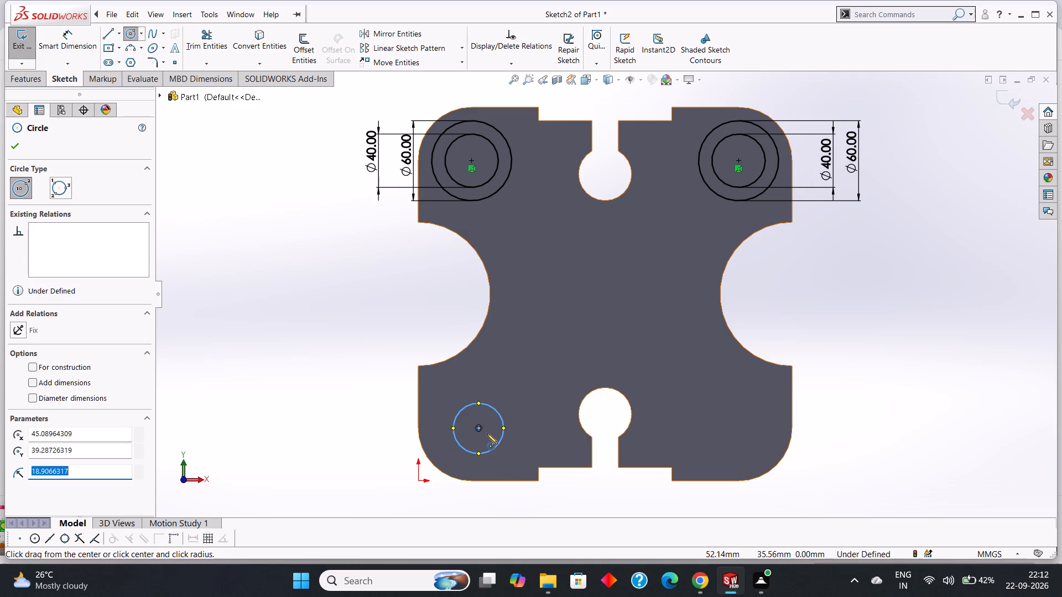
click(480, 429)
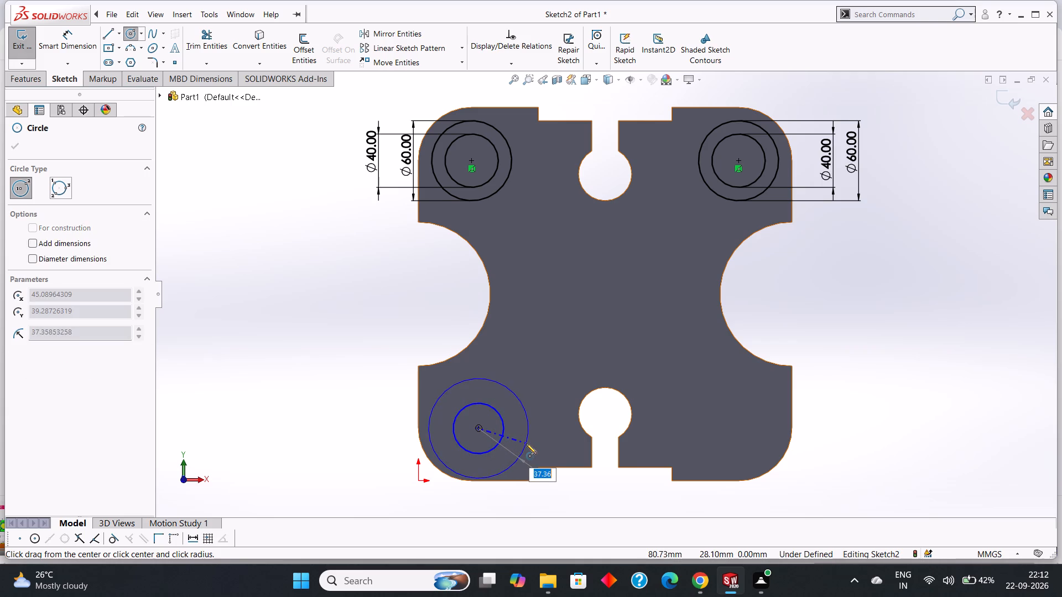
click(521, 441)
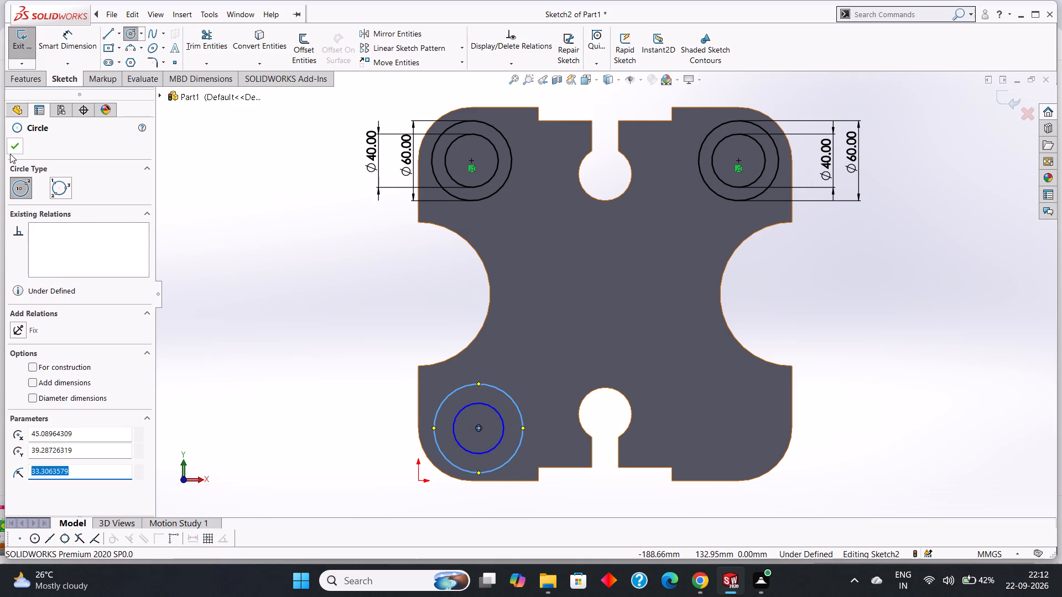
Dimension the diameters of the two concentric circles near the plate's lower-left corner, setting the inner to 40 mm and the outer to 60 mm.
click(12, 149)
click(67, 38)
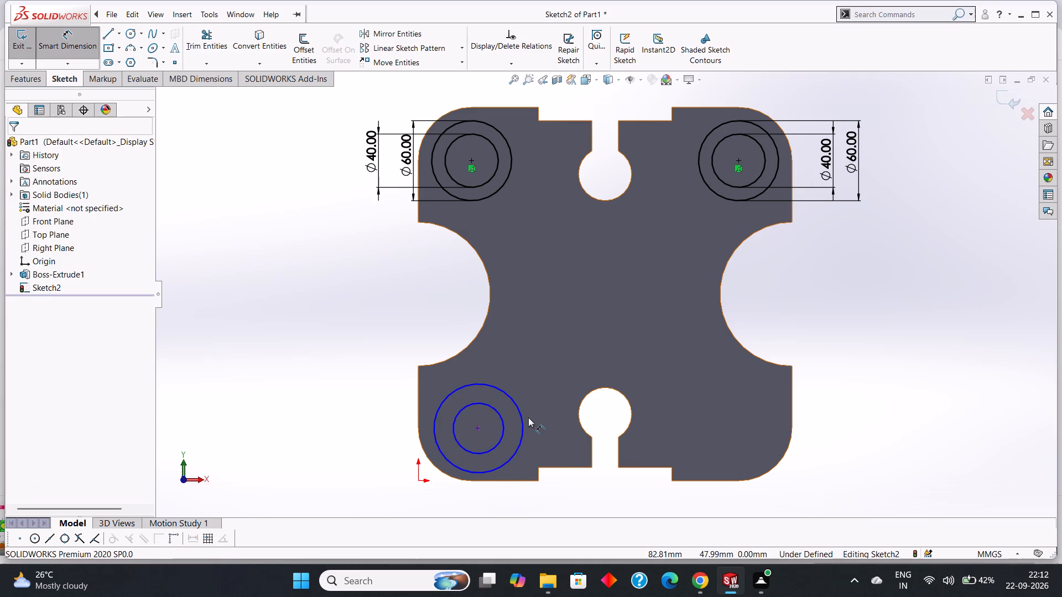
click(471, 406)
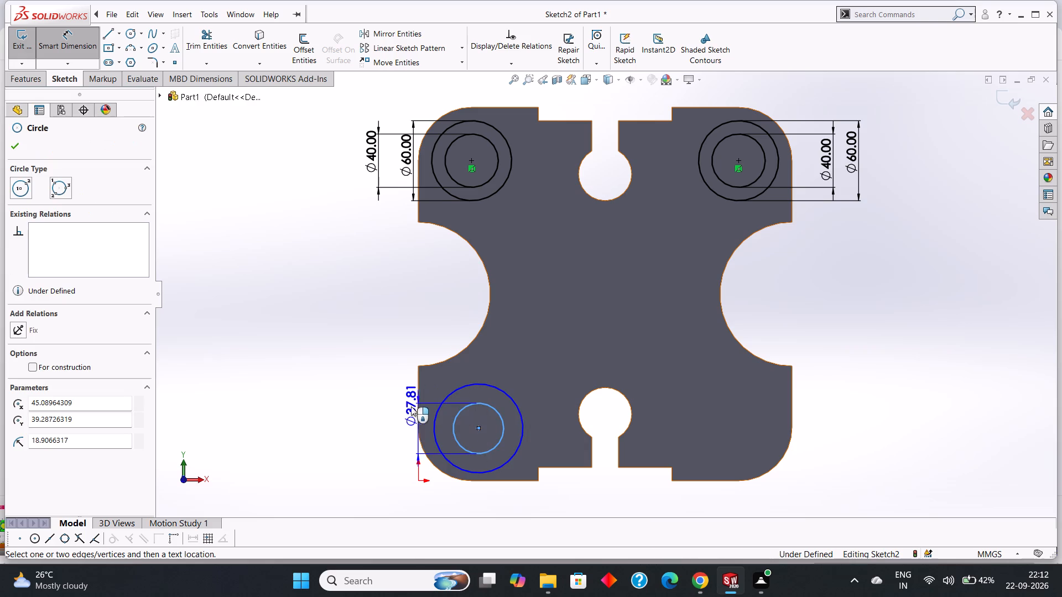
click(395, 409)
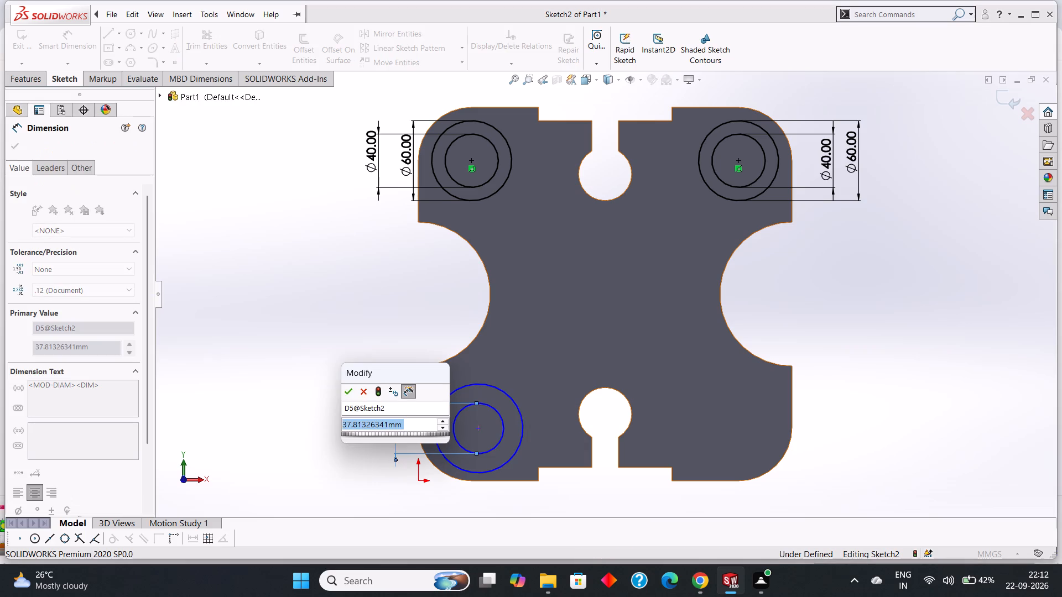
key(4)
key(0)
key(Return)
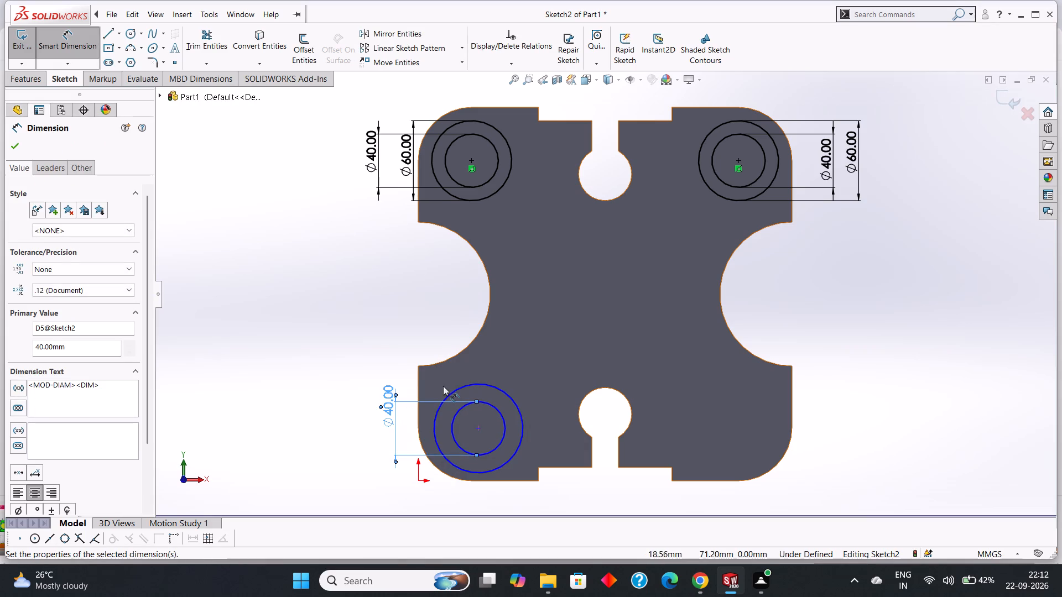
click(461, 388)
click(365, 417)
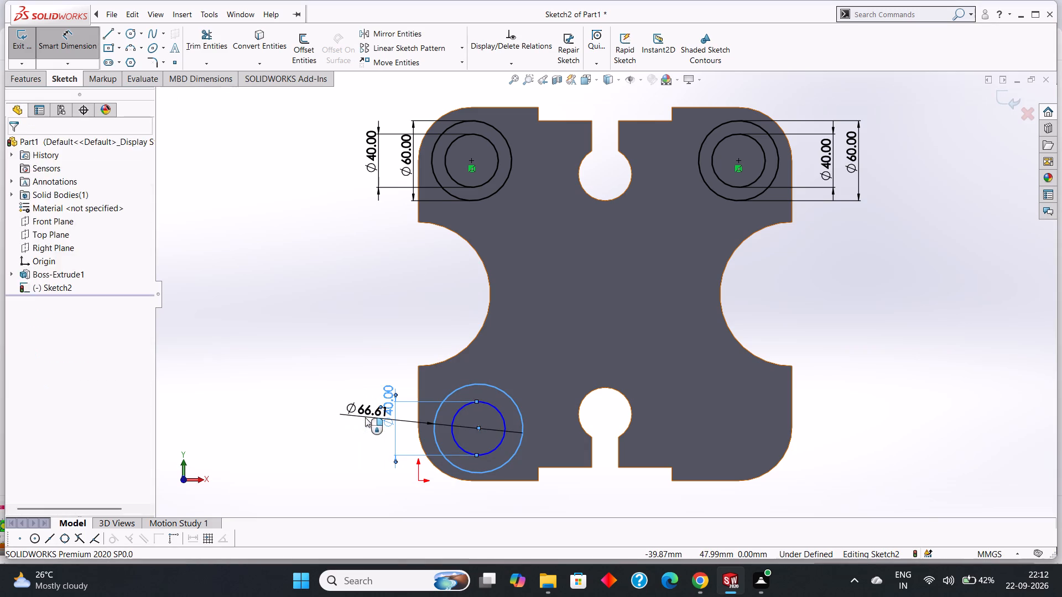
text(60)
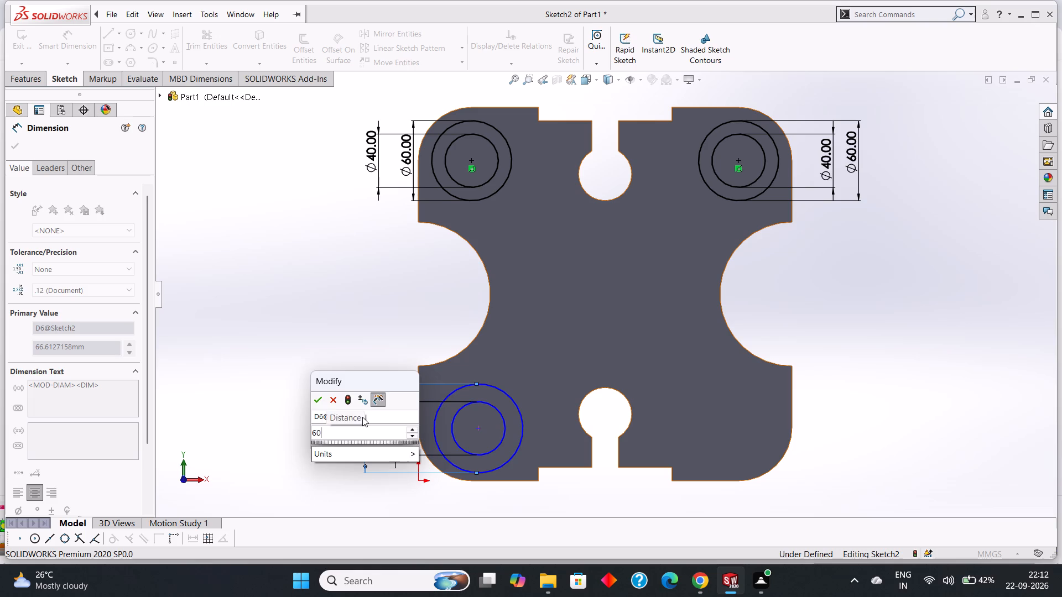
key(Return)
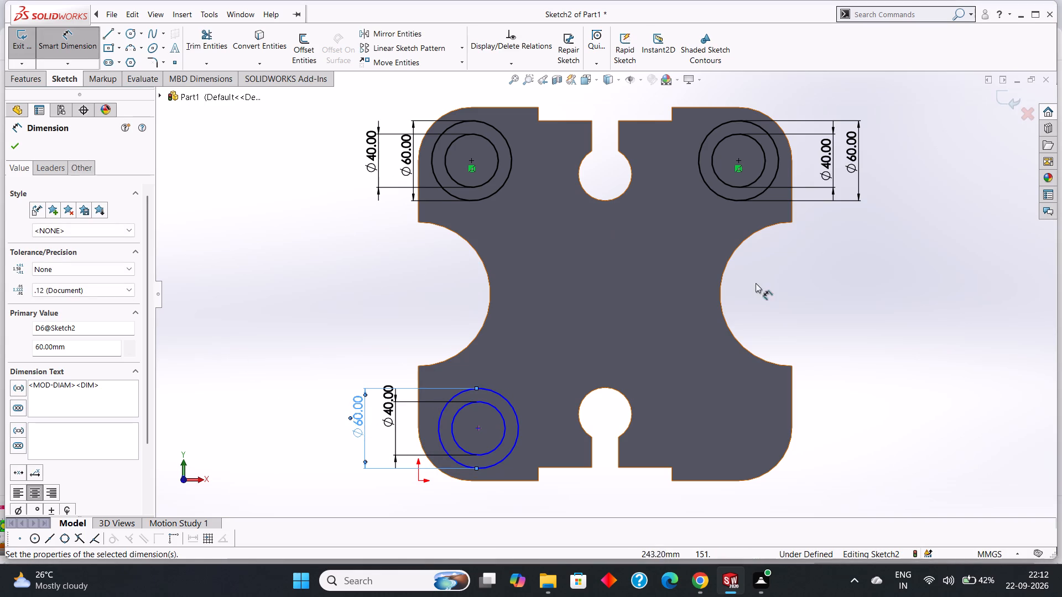
click(17, 147)
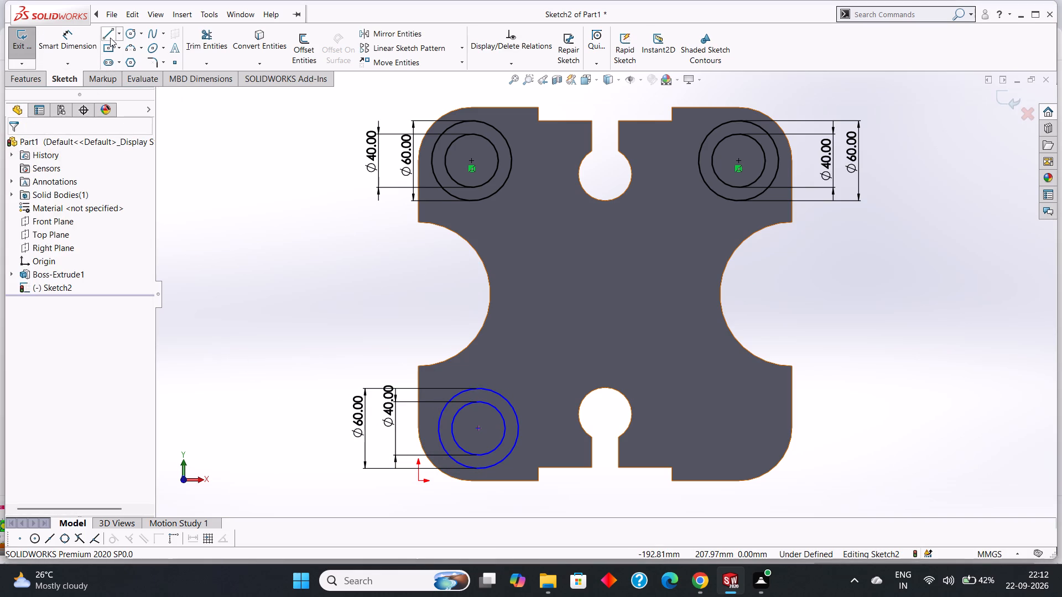
Sketch two concentric circles of about 19 mm and 32 mm radius, centred on the plate's lower-right corner fillet centre.
click(132, 30)
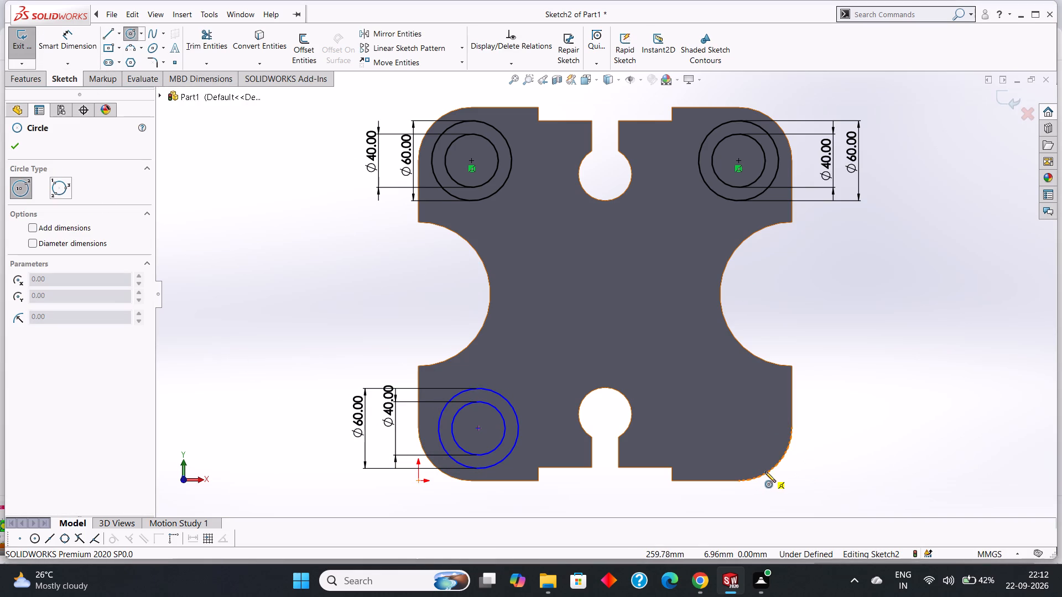
click(740, 428)
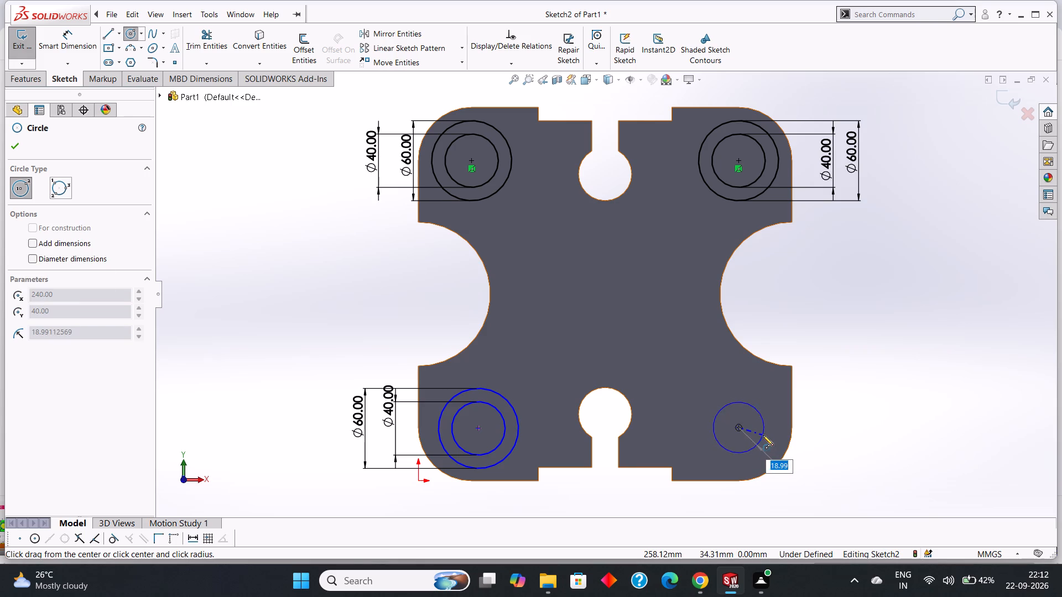
click(763, 435)
click(737, 428)
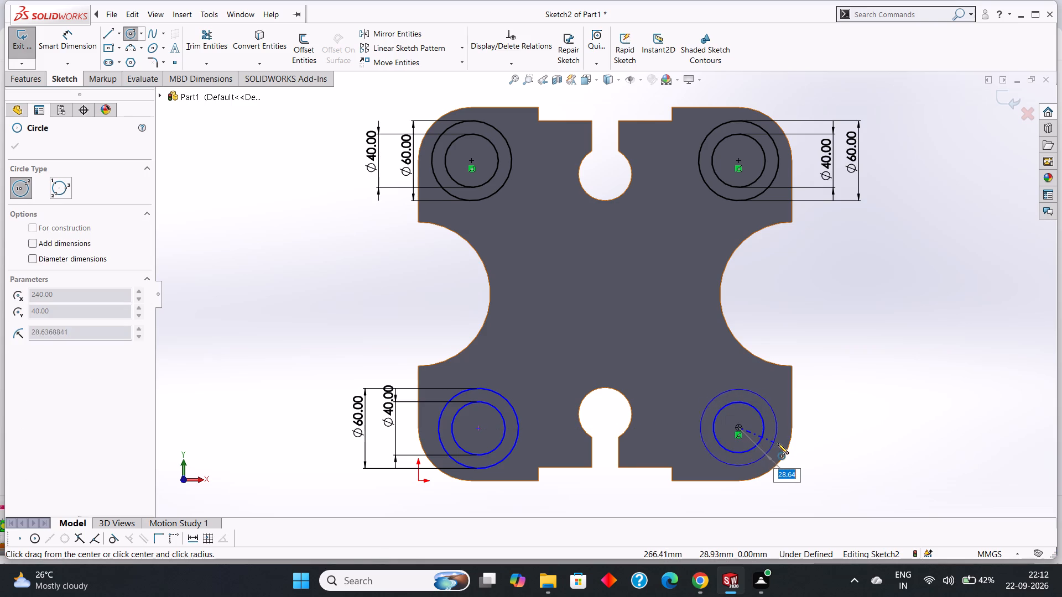
click(778, 443)
click(15, 145)
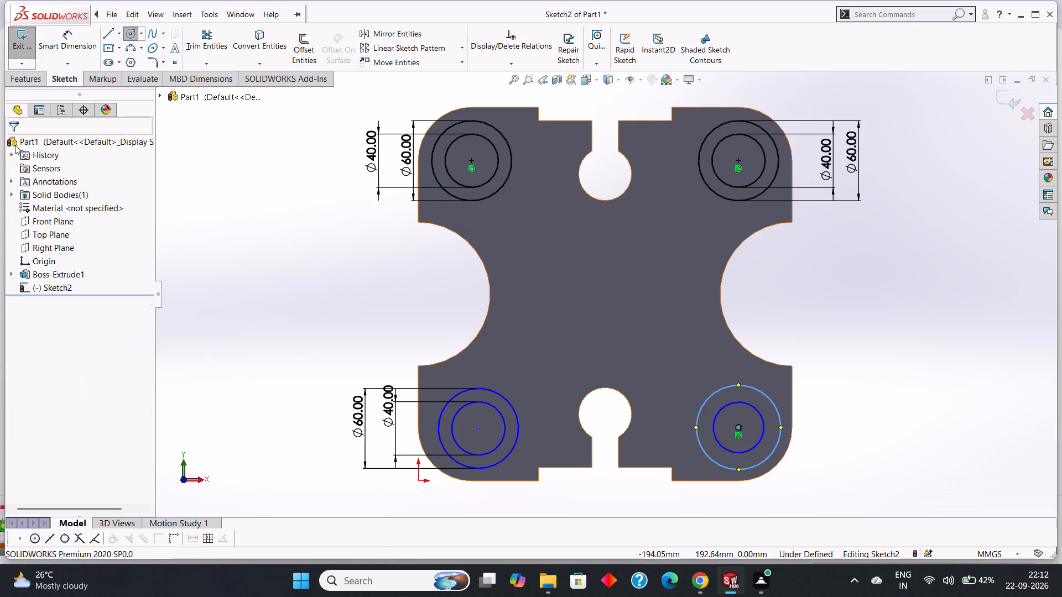
Dimension the lower-right circles' diameters, setting the inner one to 40 mm and the outer one to 60 mm.
click(54, 42)
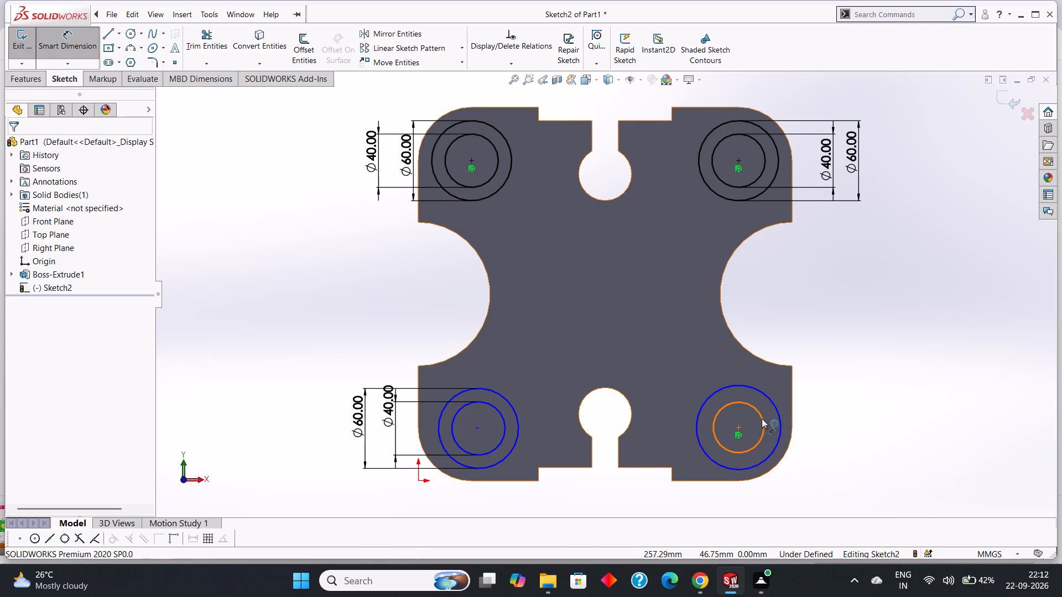
click(762, 418)
click(827, 418)
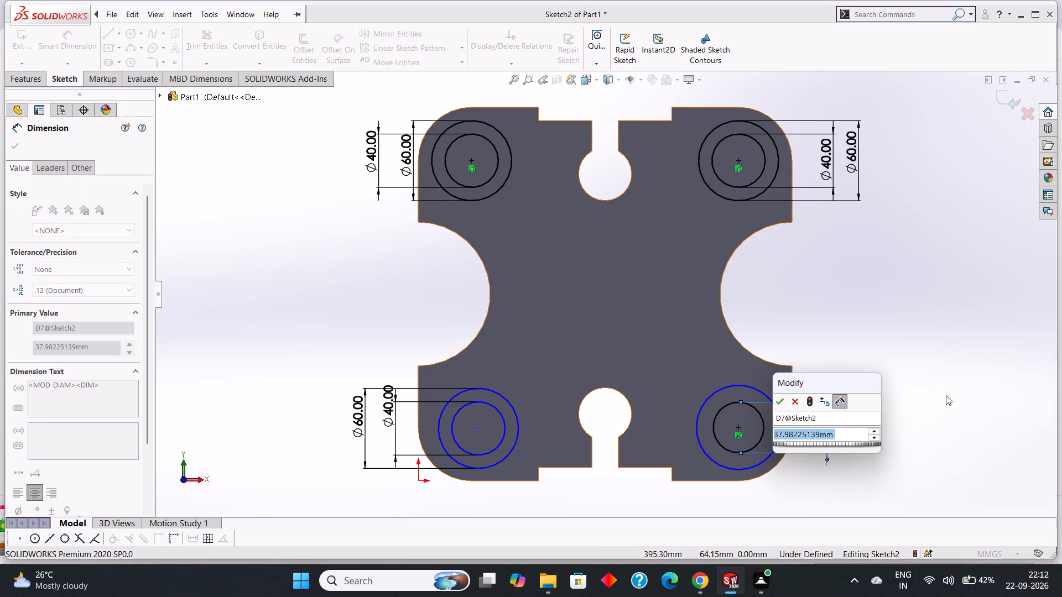
text(40)
key(Return)
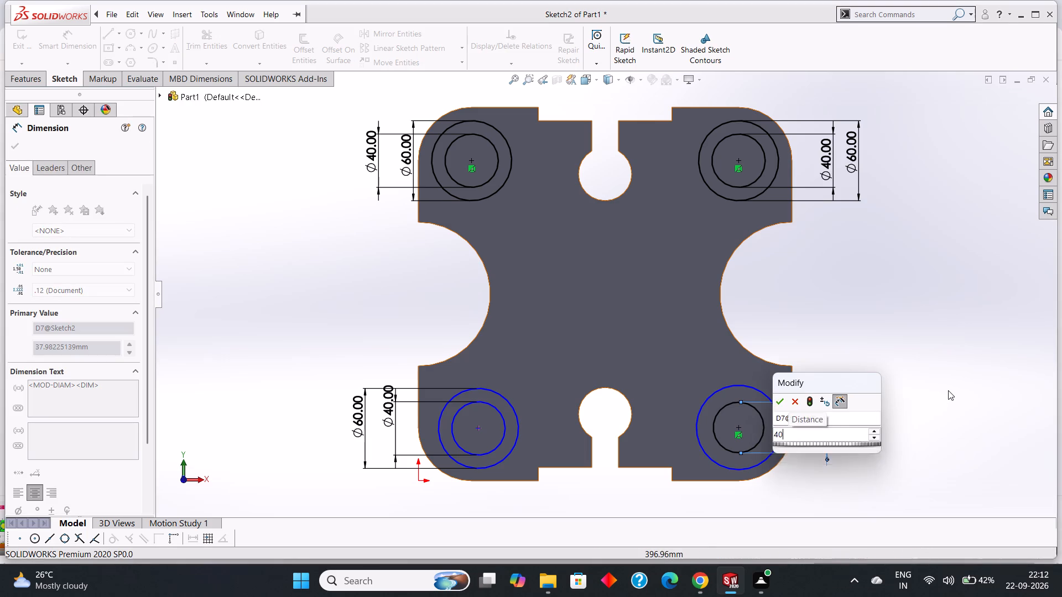
click(768, 396)
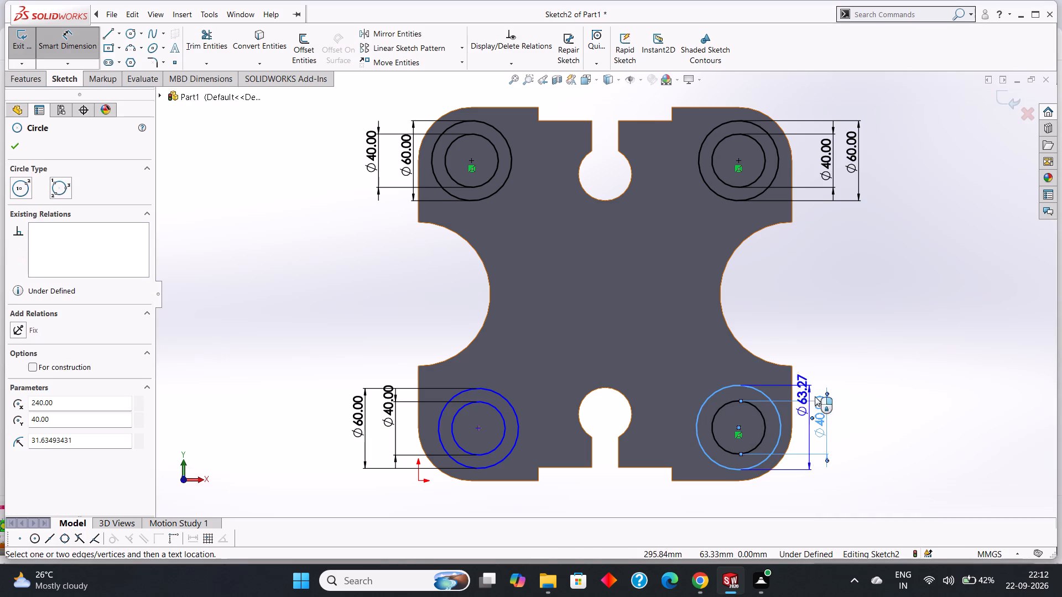
click(873, 414)
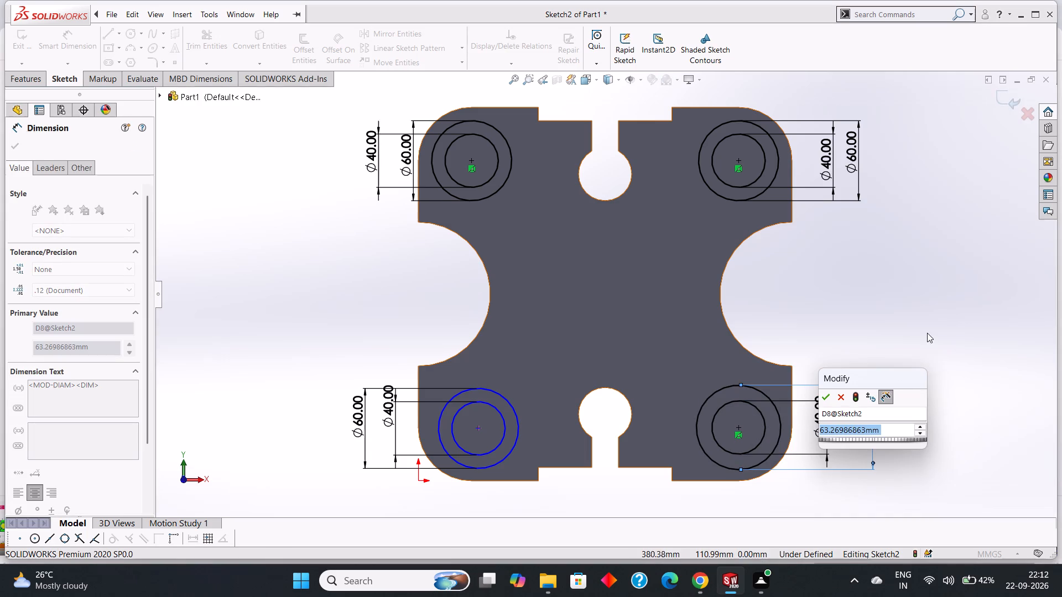
text(60)
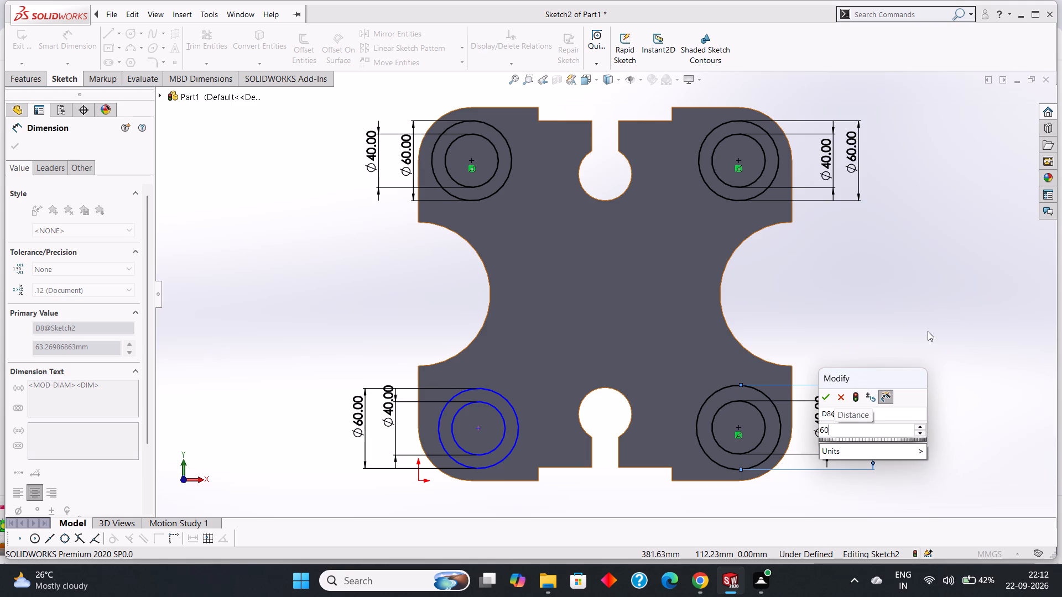
key(Return)
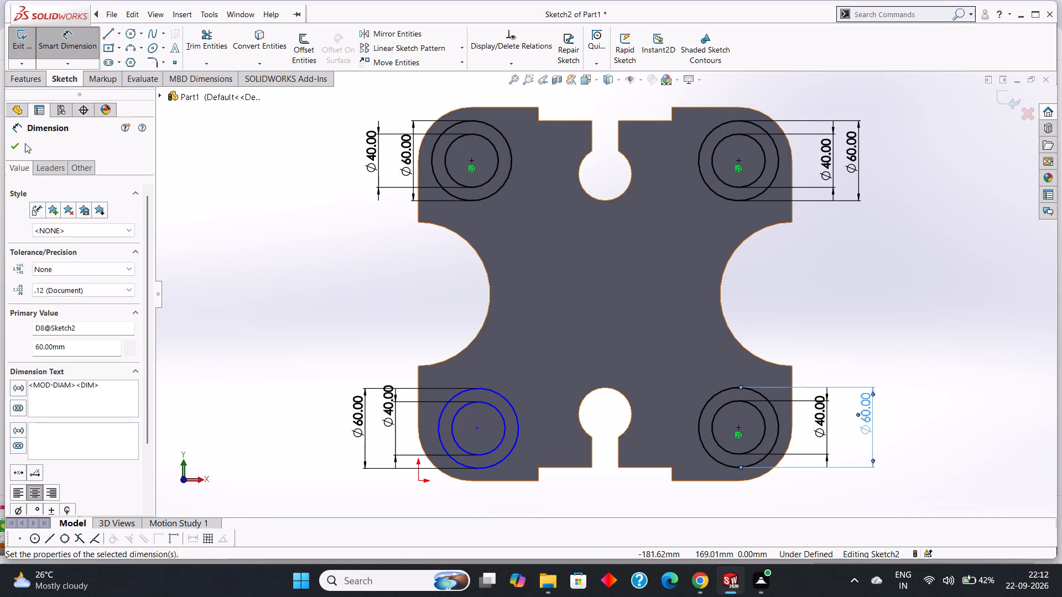
click(19, 144)
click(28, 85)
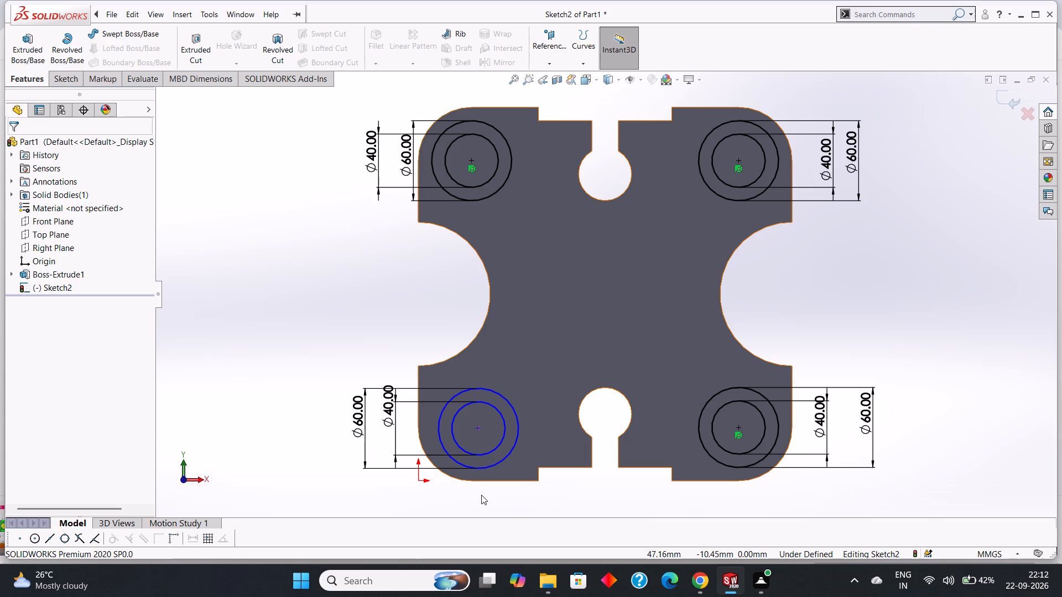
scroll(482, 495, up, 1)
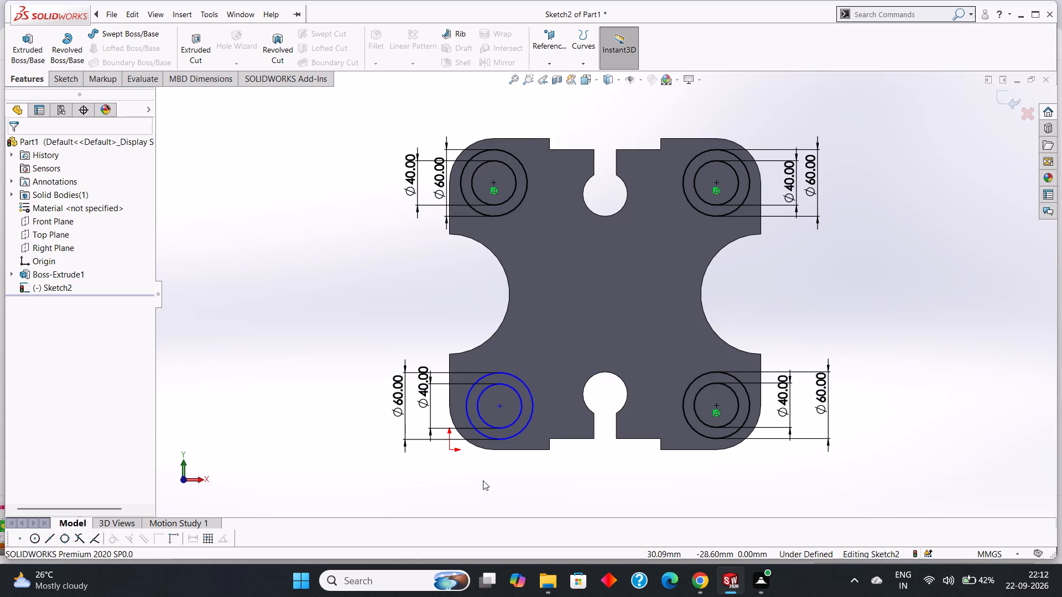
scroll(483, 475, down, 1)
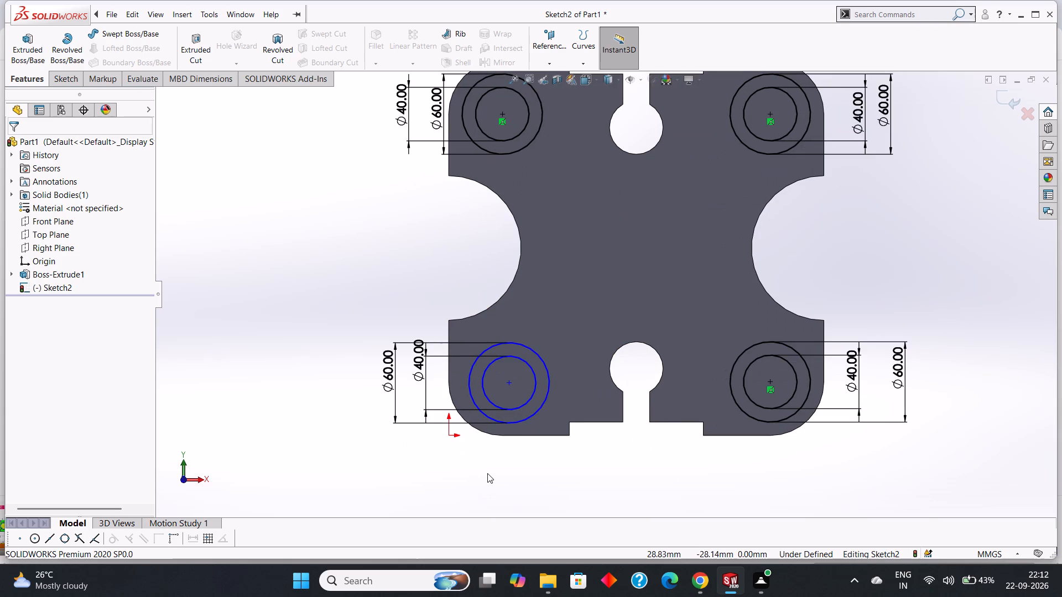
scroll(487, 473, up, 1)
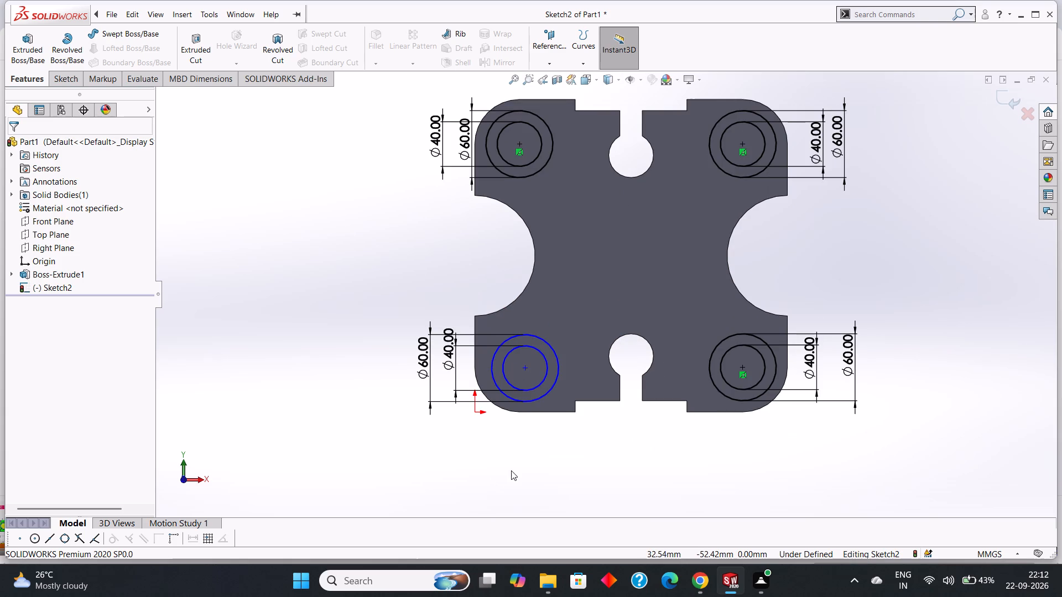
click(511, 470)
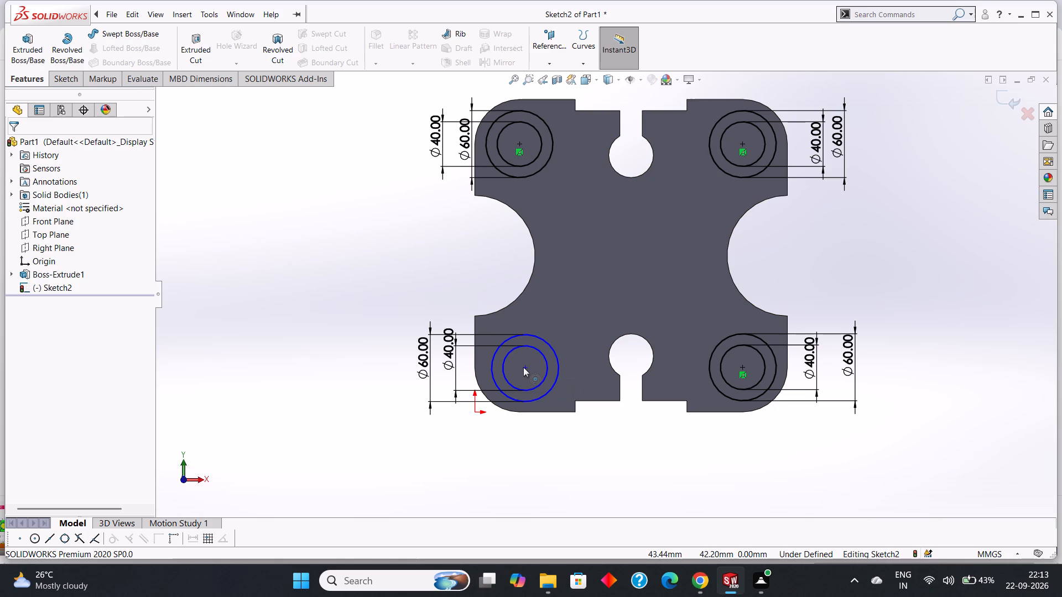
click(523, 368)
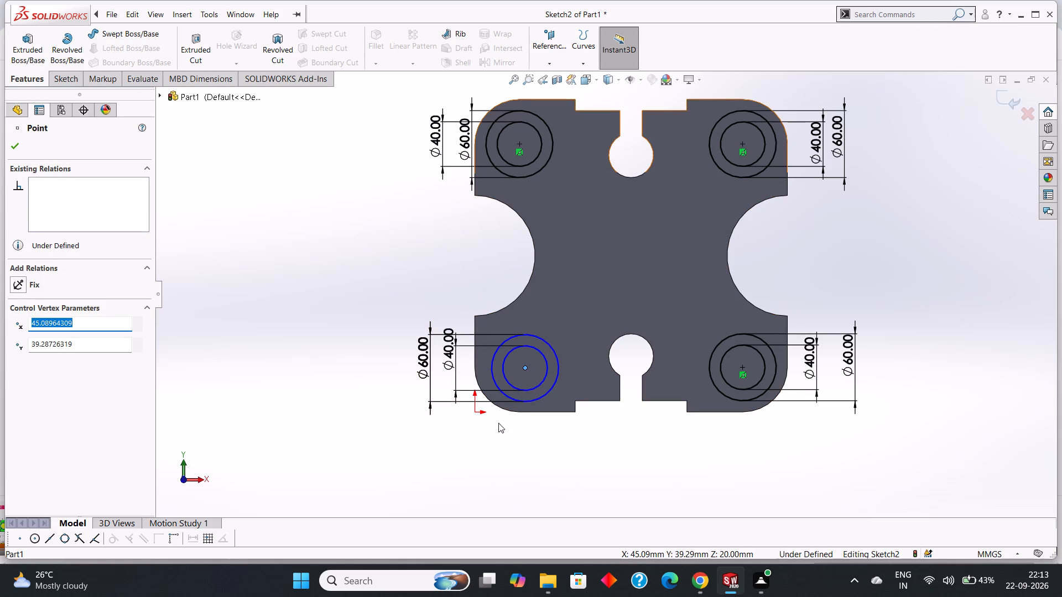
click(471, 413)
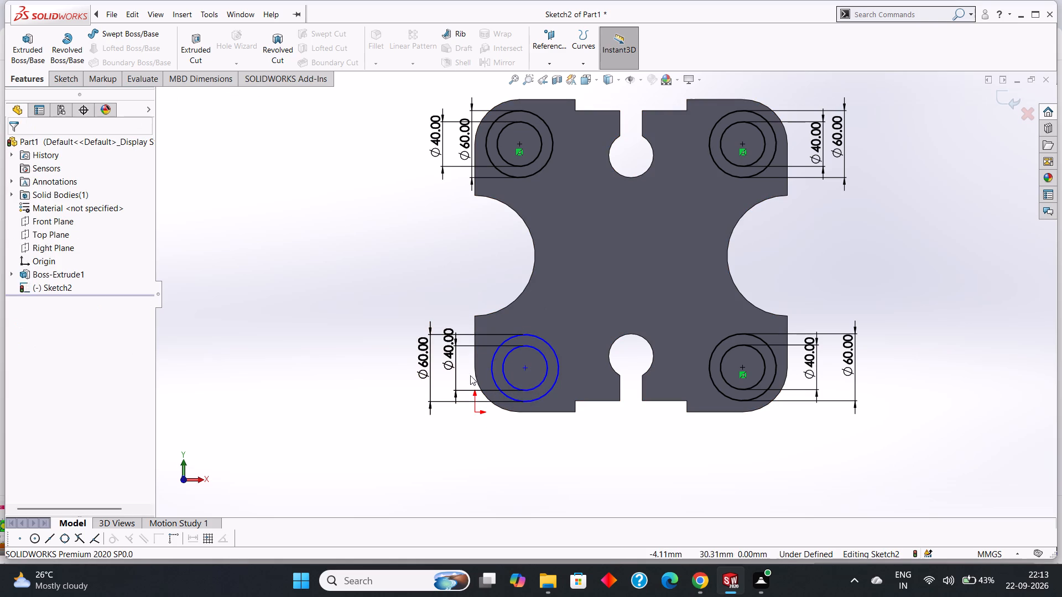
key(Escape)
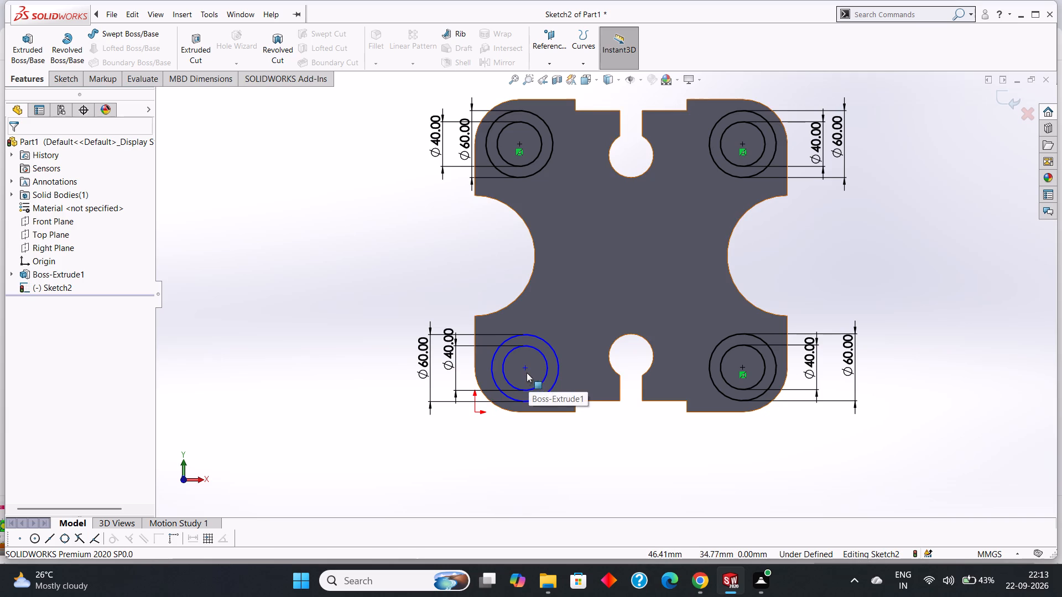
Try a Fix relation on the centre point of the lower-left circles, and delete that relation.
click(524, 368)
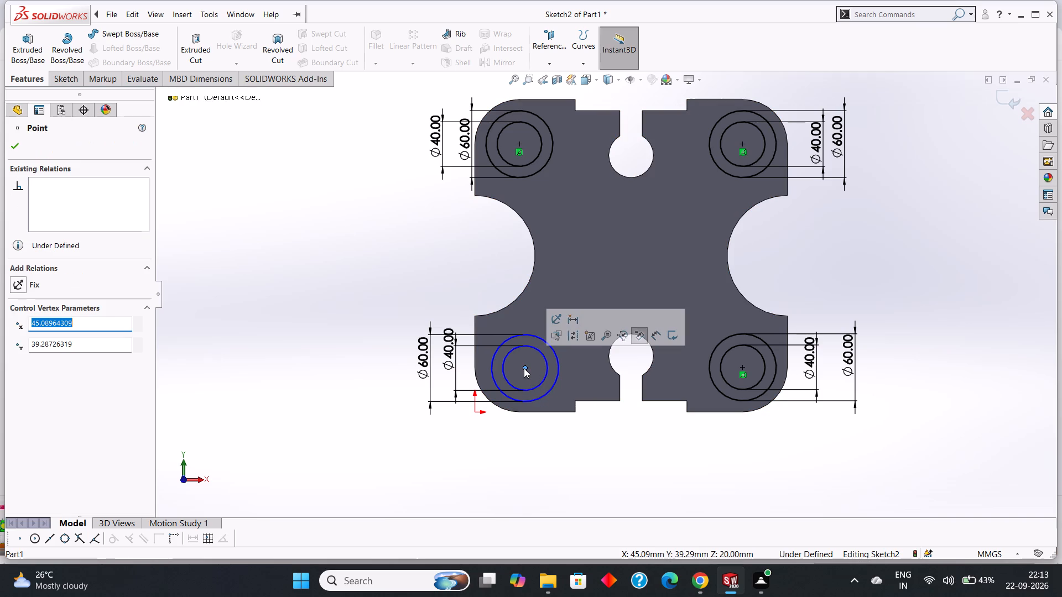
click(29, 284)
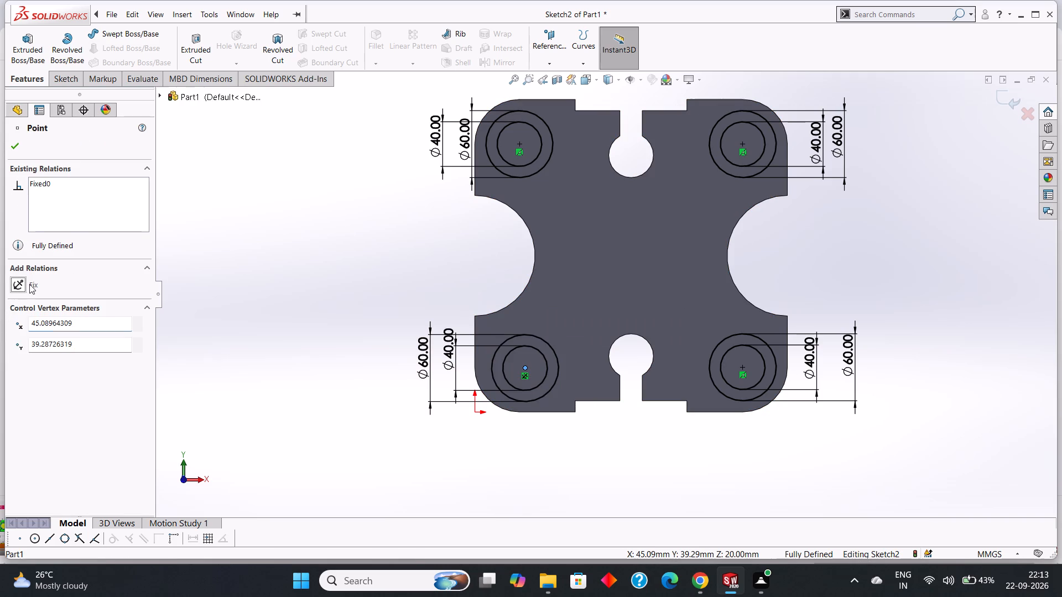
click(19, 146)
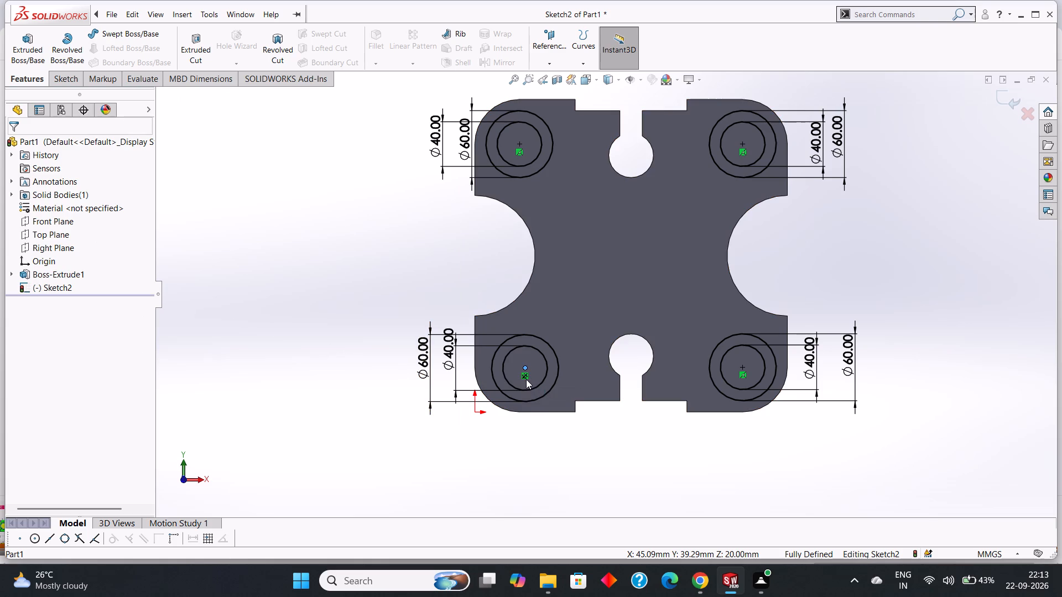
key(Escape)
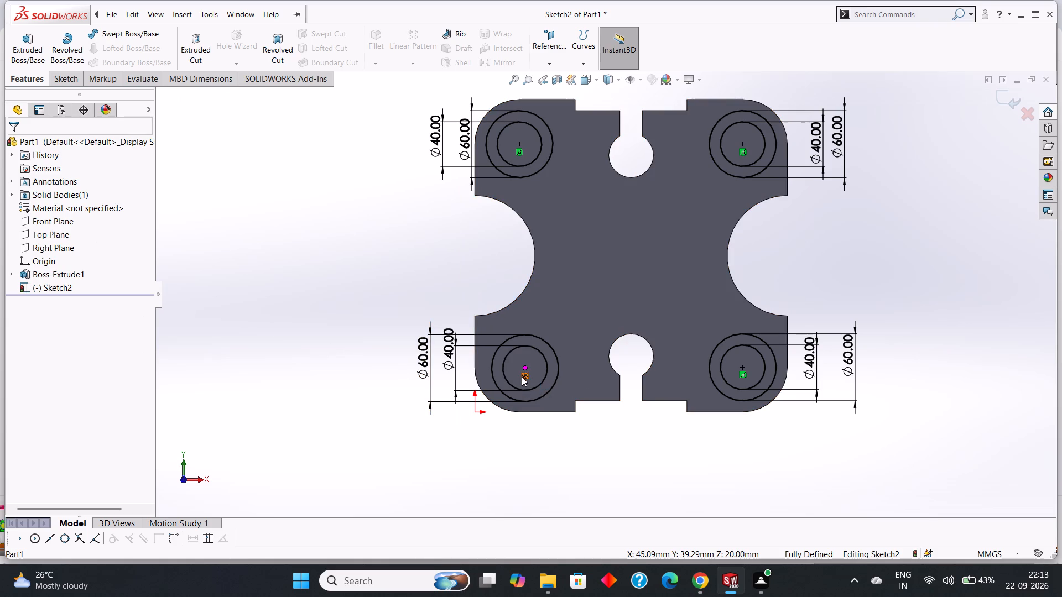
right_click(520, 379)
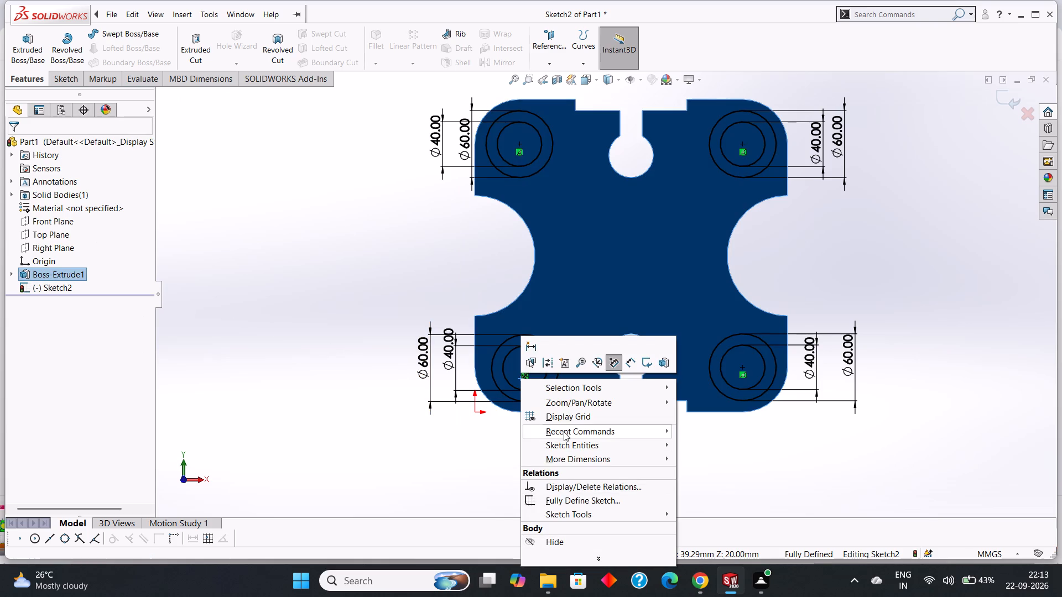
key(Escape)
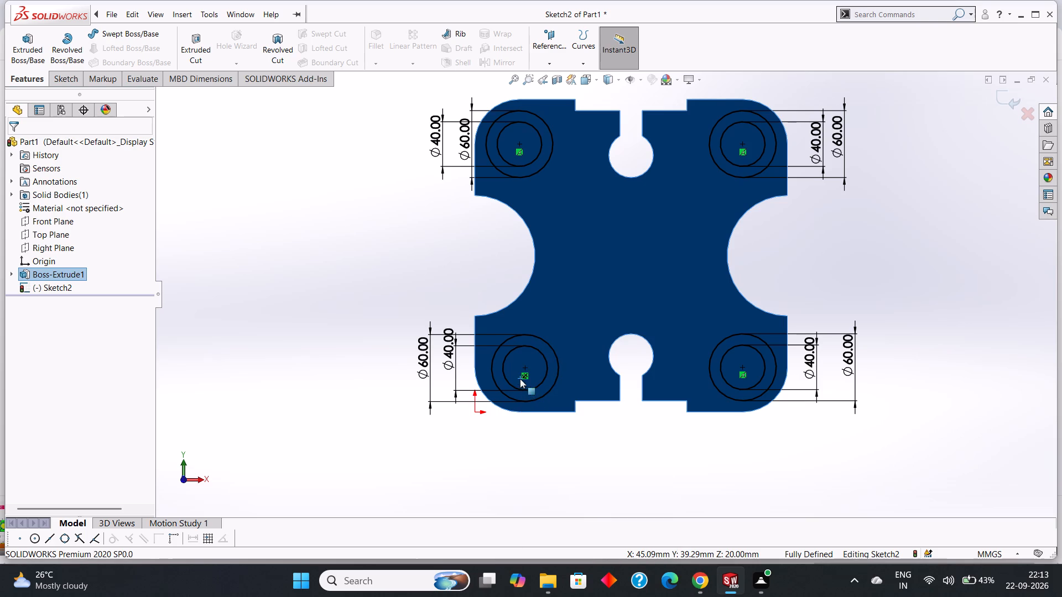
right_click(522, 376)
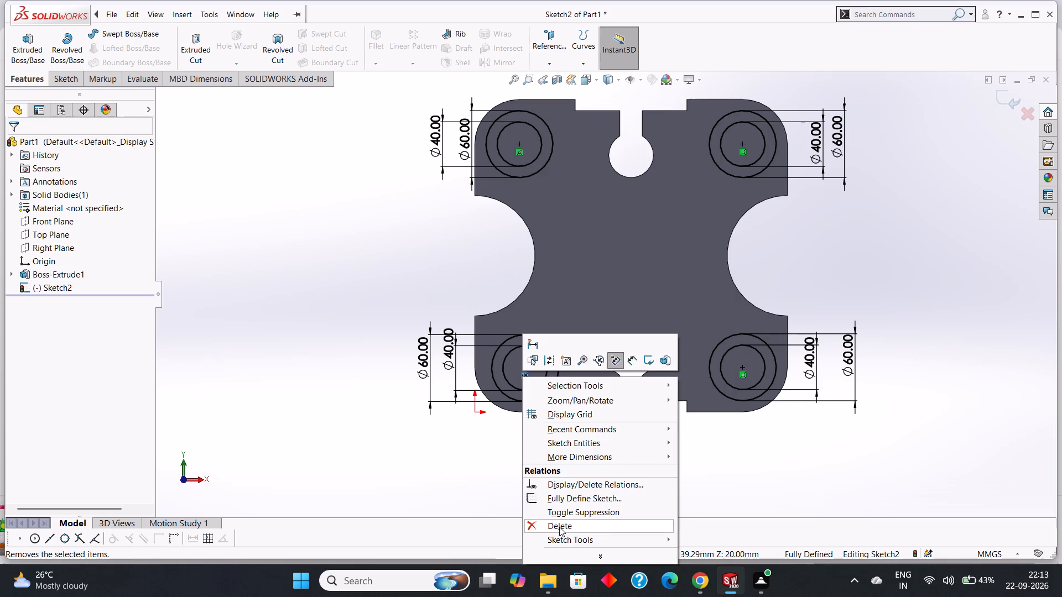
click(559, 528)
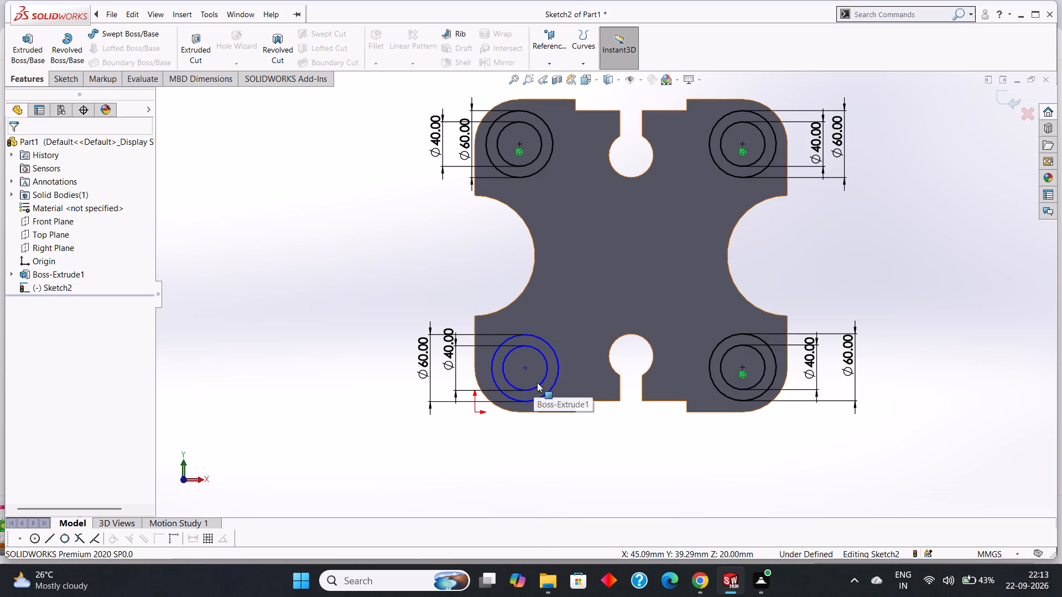
Delete the misplaced 40 mm and 60 mm circles near the plate's lower-left corner together with their dimensions.
right_click(540, 385)
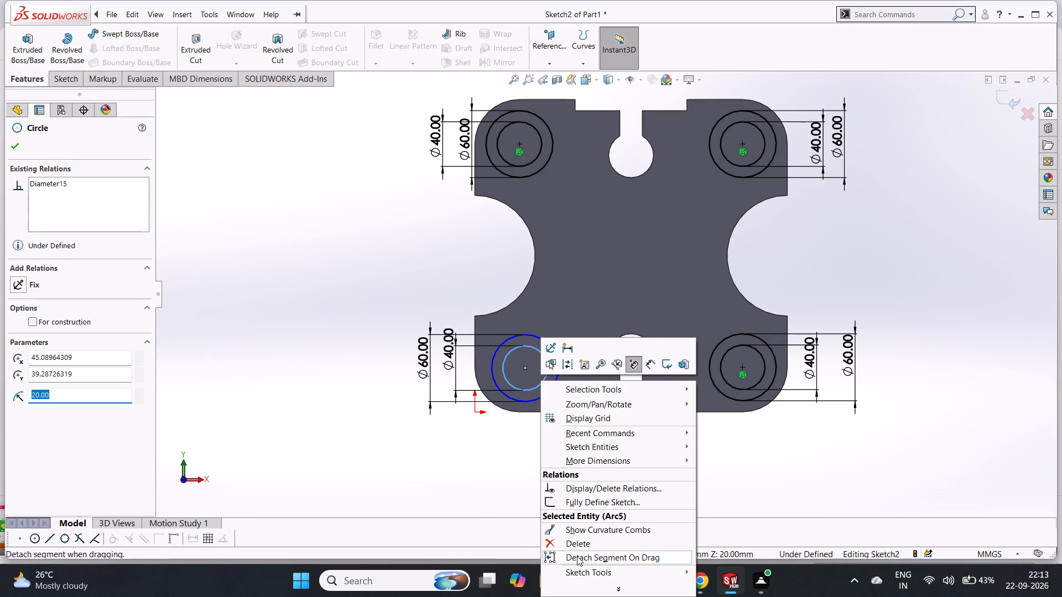
click(580, 541)
click(459, 290)
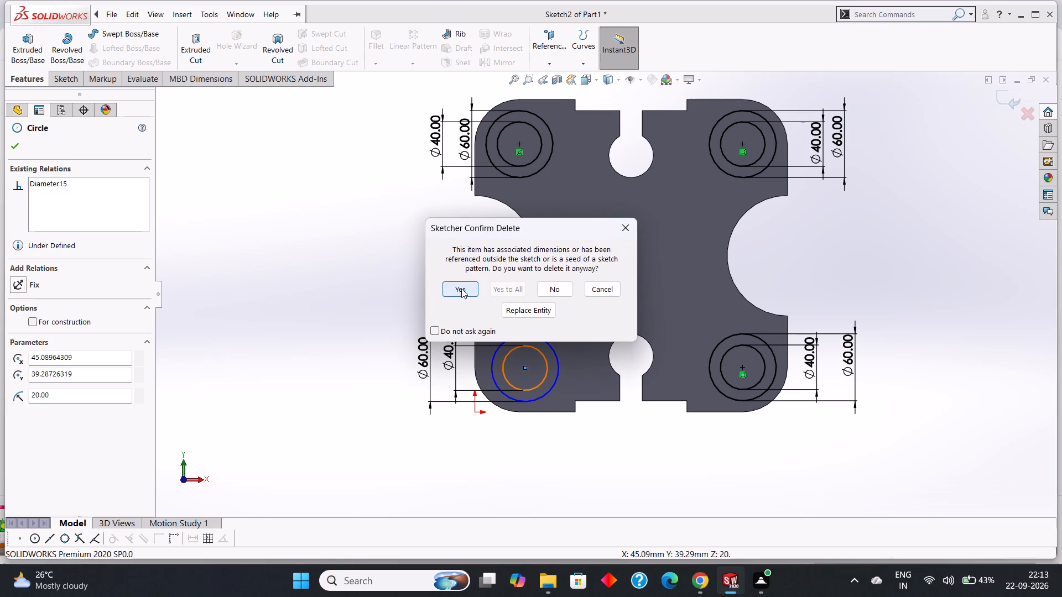
right_click(551, 384)
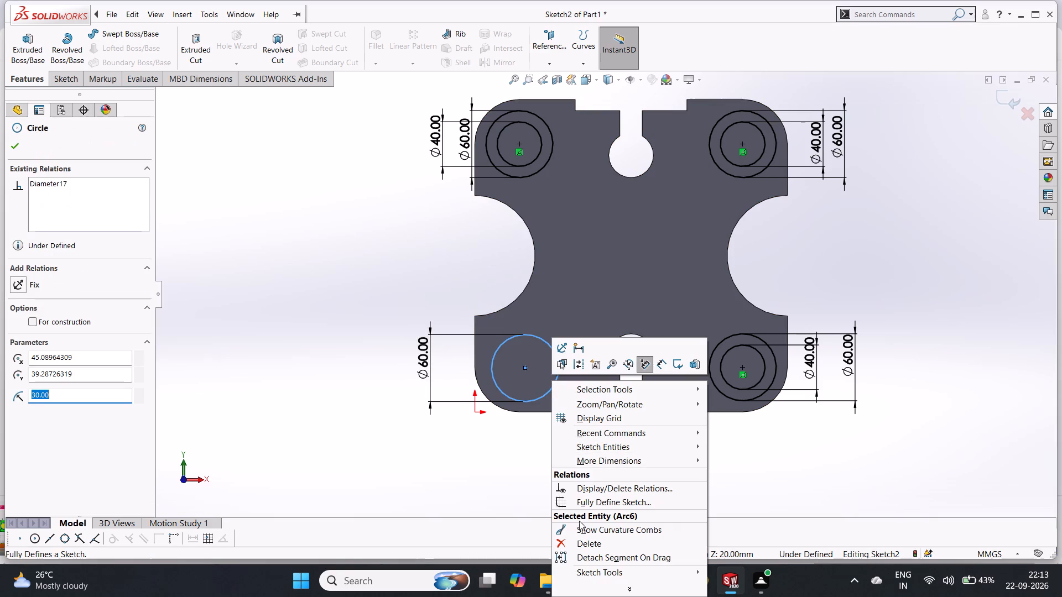
click(584, 541)
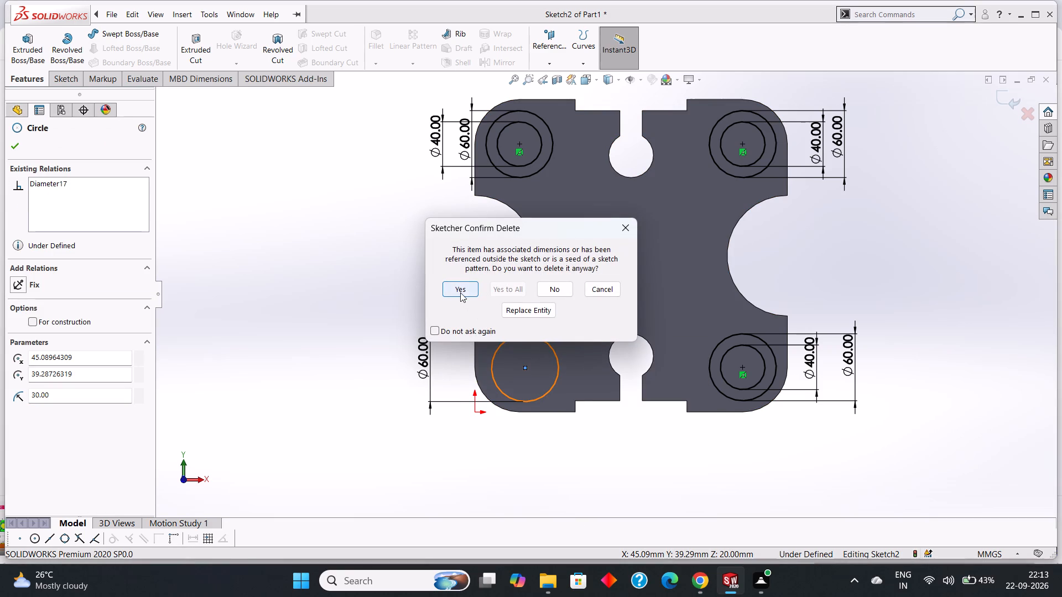
click(460, 292)
Sketch two concentric circles of about 22 mm and 33 mm radius, centred on the plate's lower-left corner fillet centre.
click(71, 82)
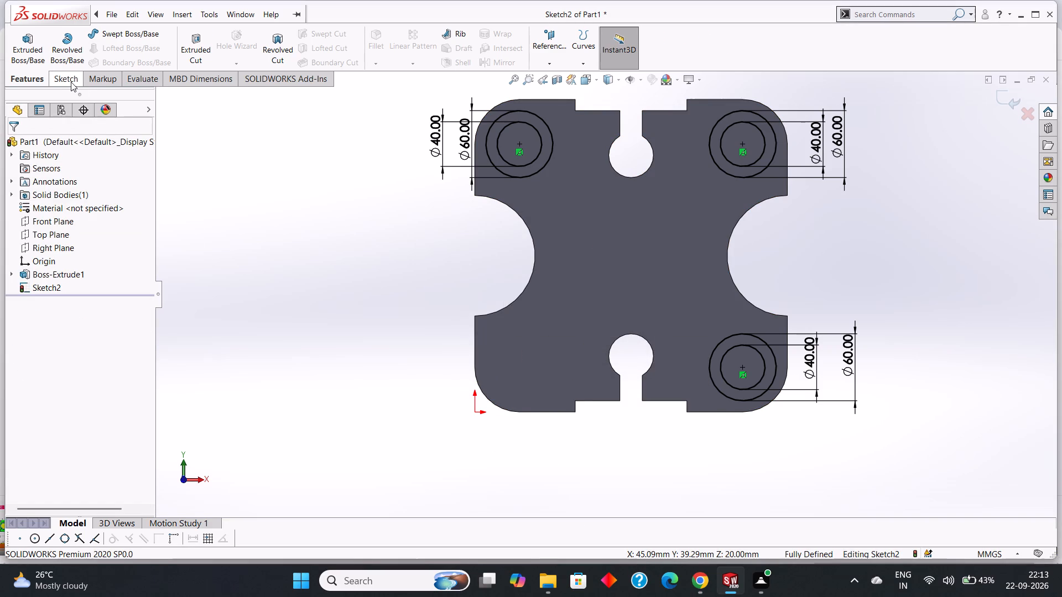
click(129, 36)
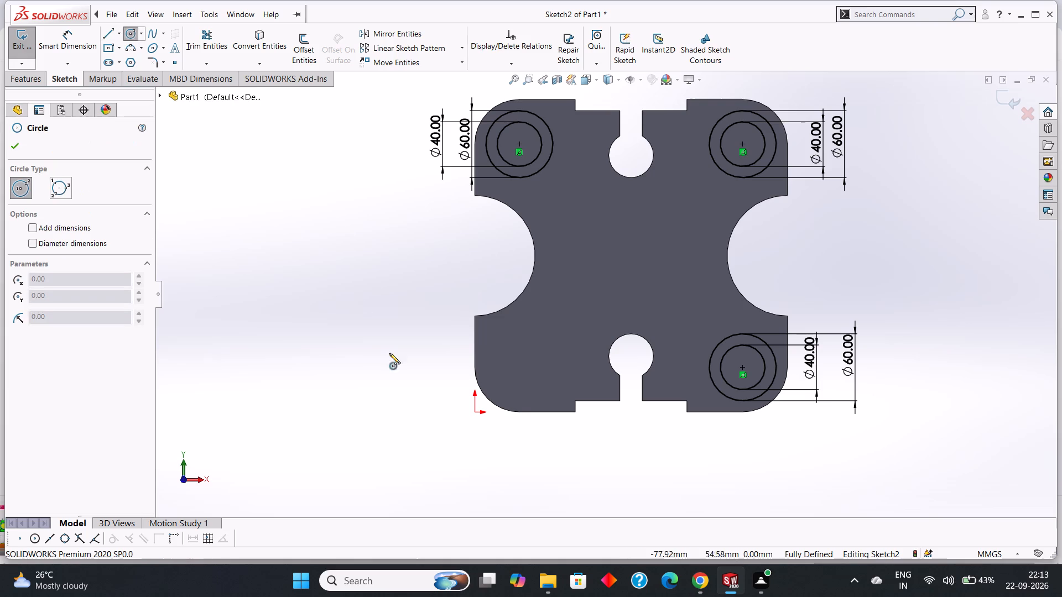
click(521, 369)
click(542, 379)
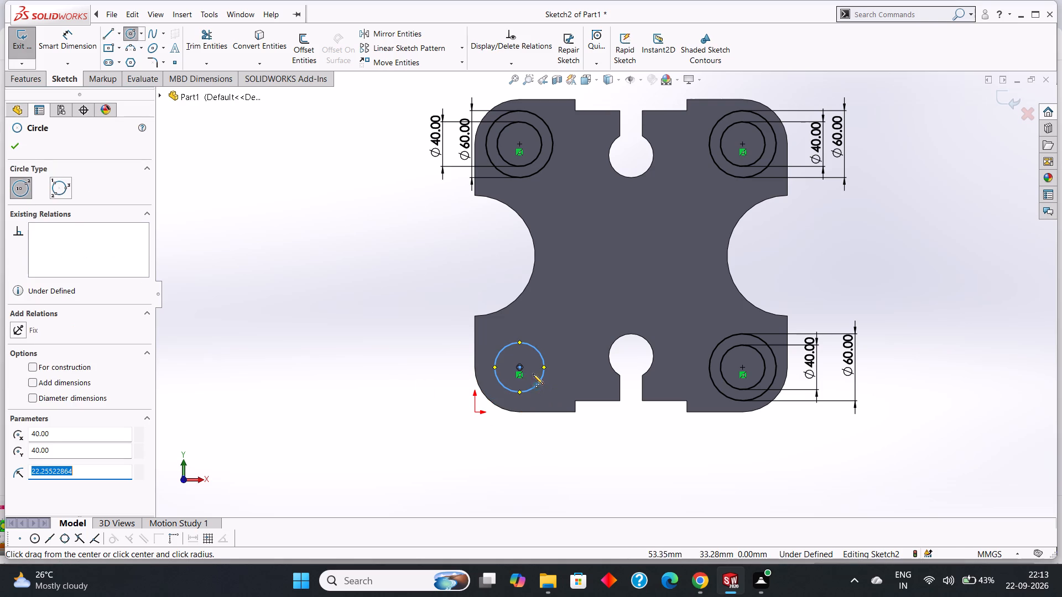
click(519, 368)
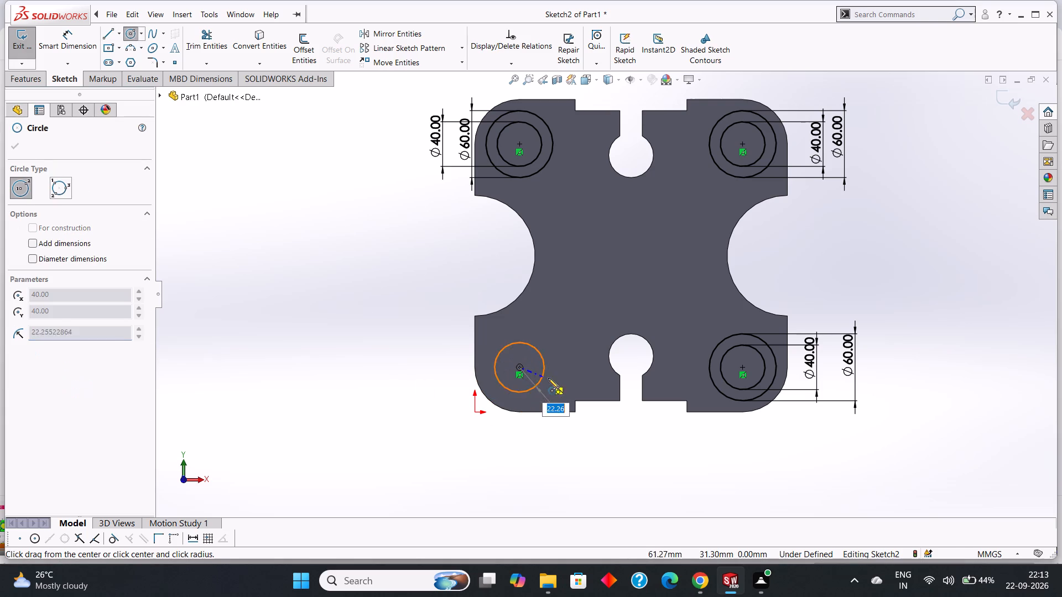
click(555, 379)
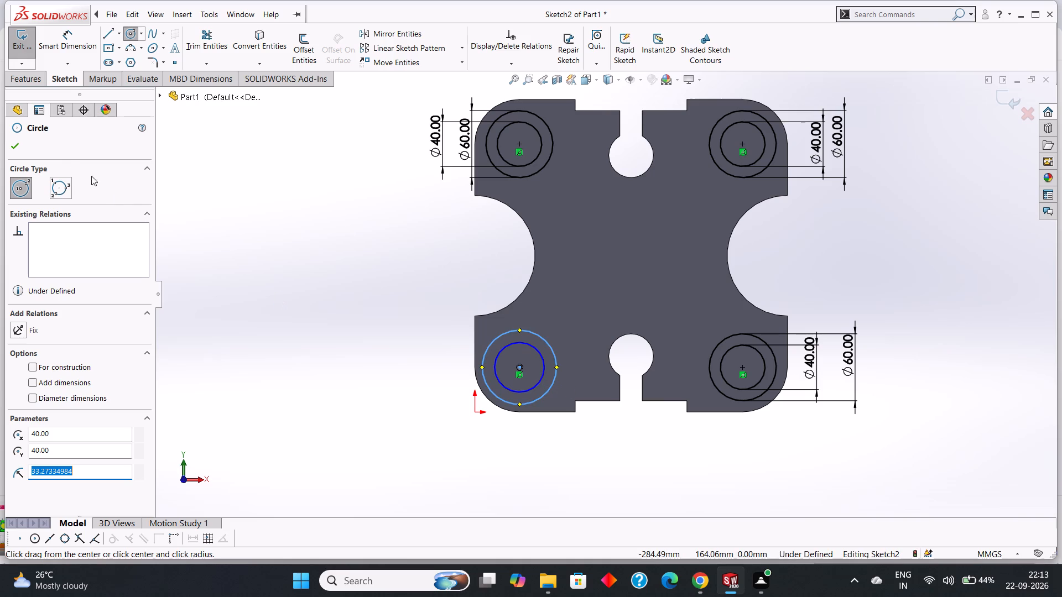
click(18, 149)
Dimension the lower-left circles' diameters, setting the inner one to 40 mm and the outer one to 60 mm.
click(64, 42)
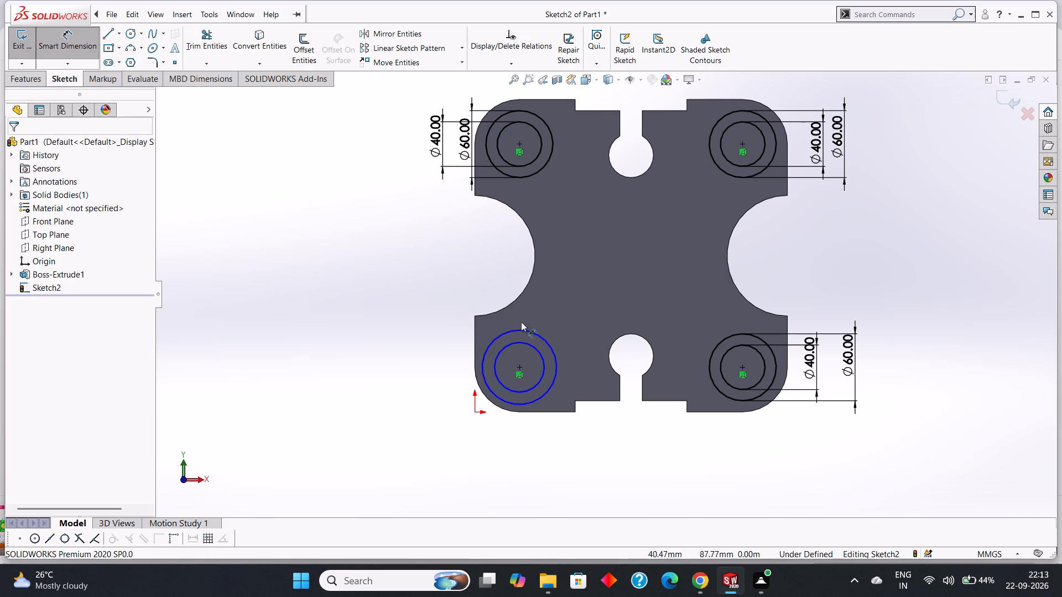
click(542, 352)
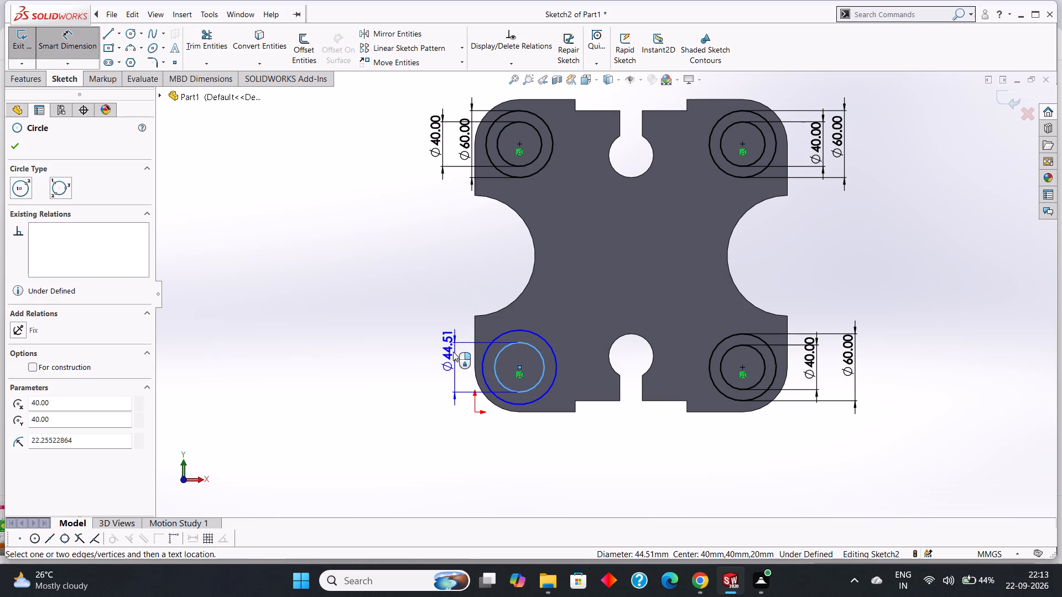
click(452, 352)
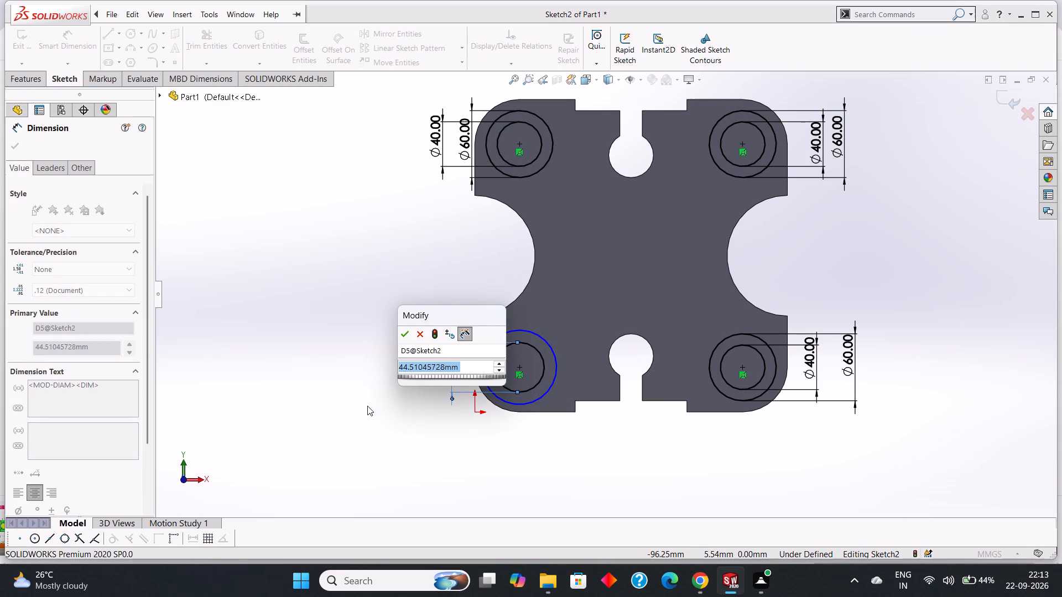
text(40)
key(Return)
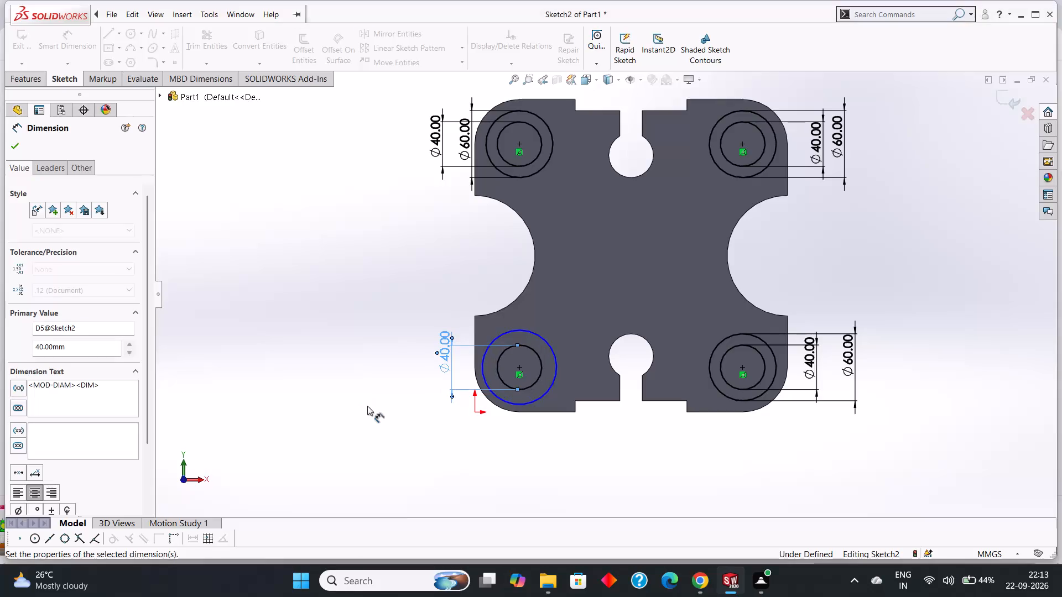
click(550, 351)
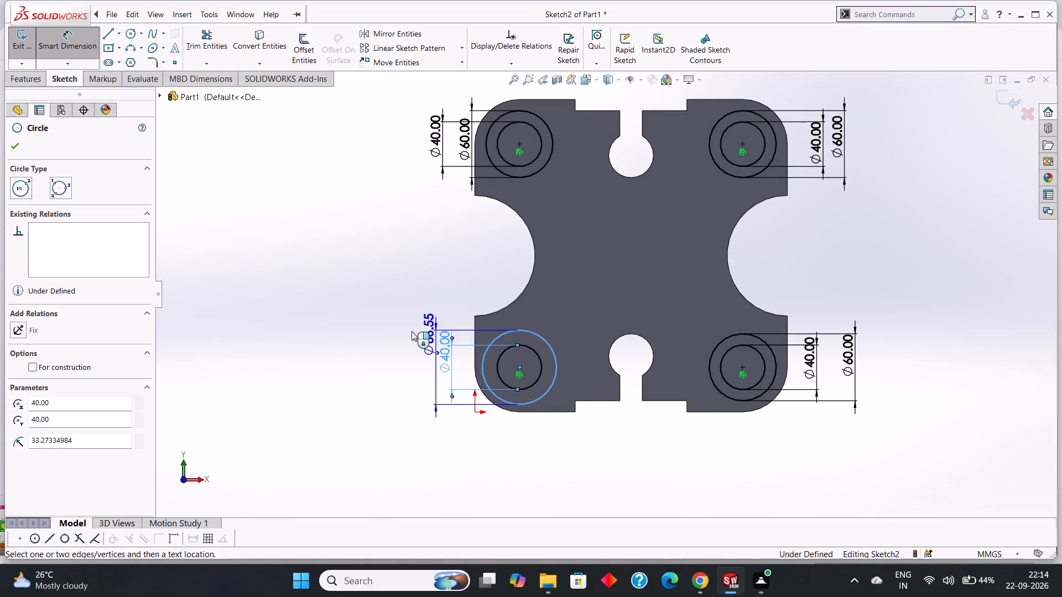
click(402, 360)
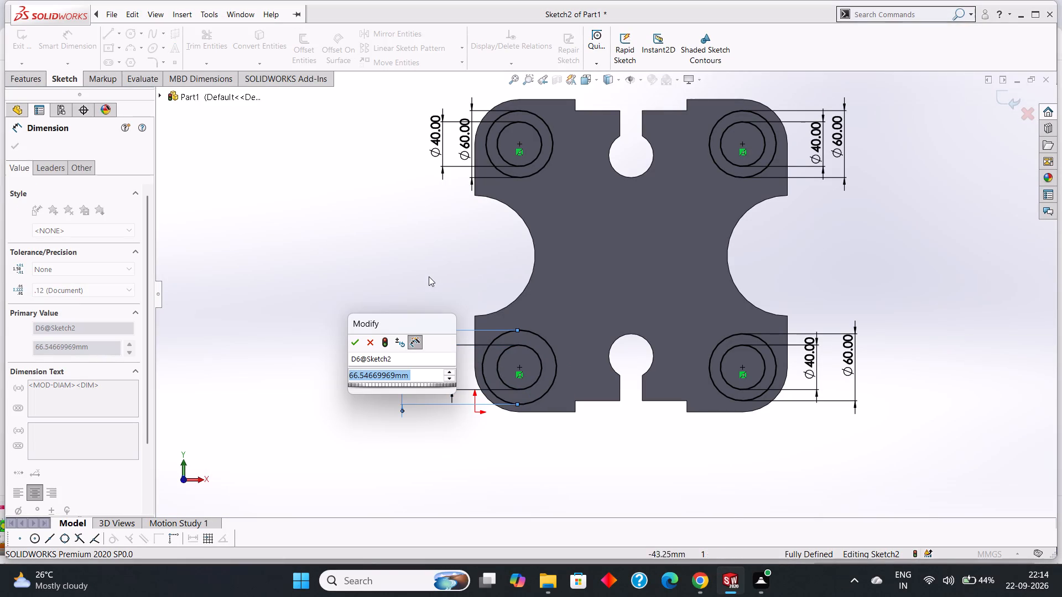
key(6)
key(0)
key(Return)
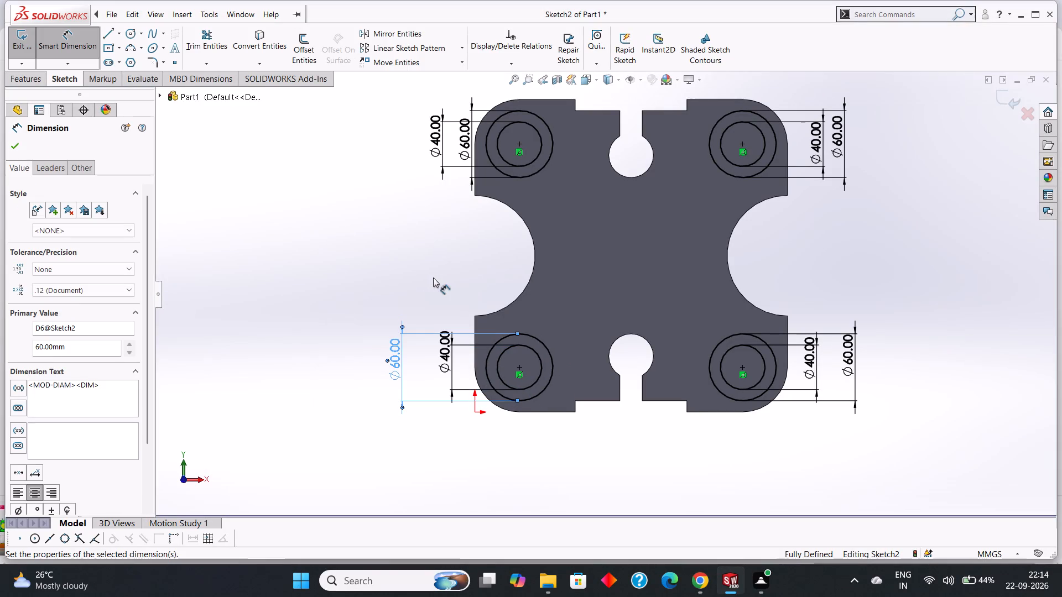
click(13, 139)
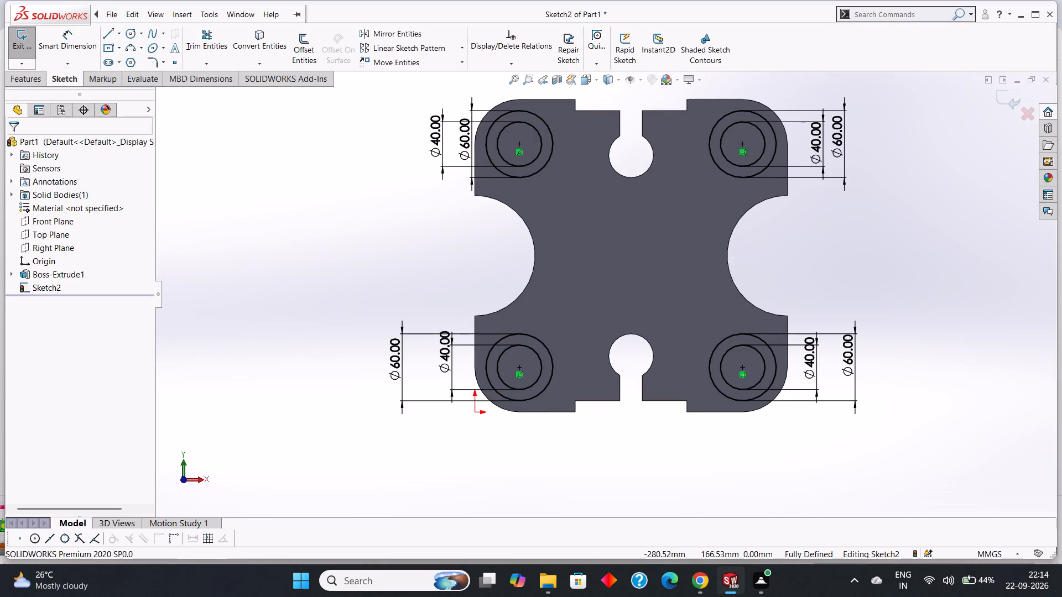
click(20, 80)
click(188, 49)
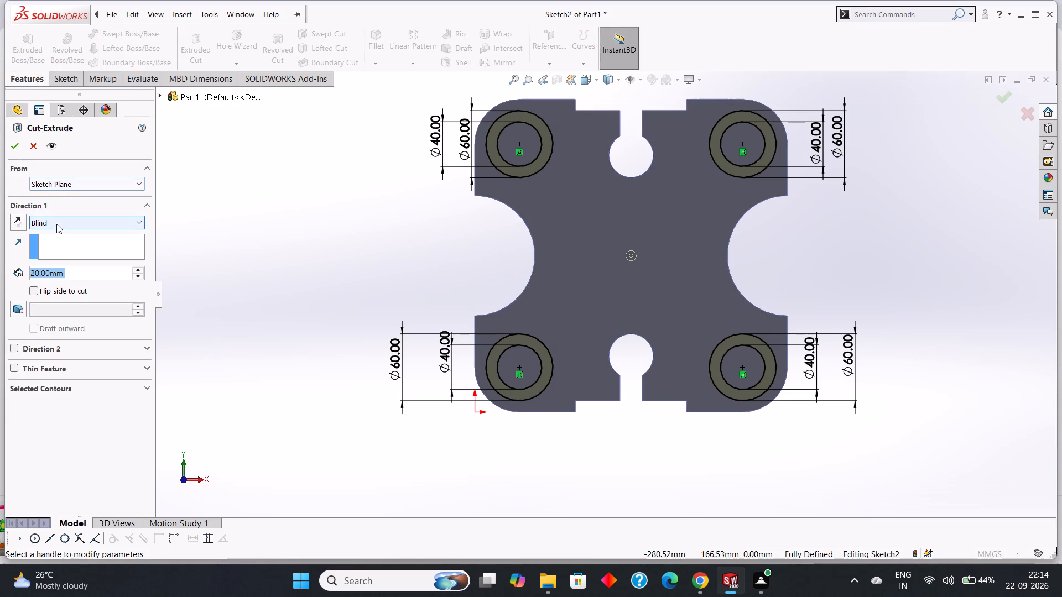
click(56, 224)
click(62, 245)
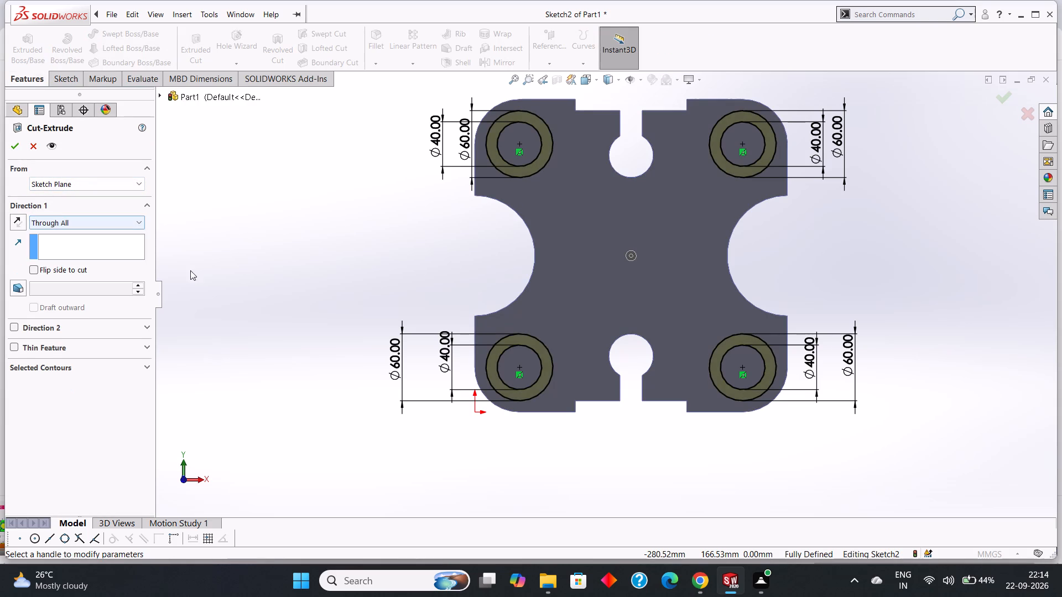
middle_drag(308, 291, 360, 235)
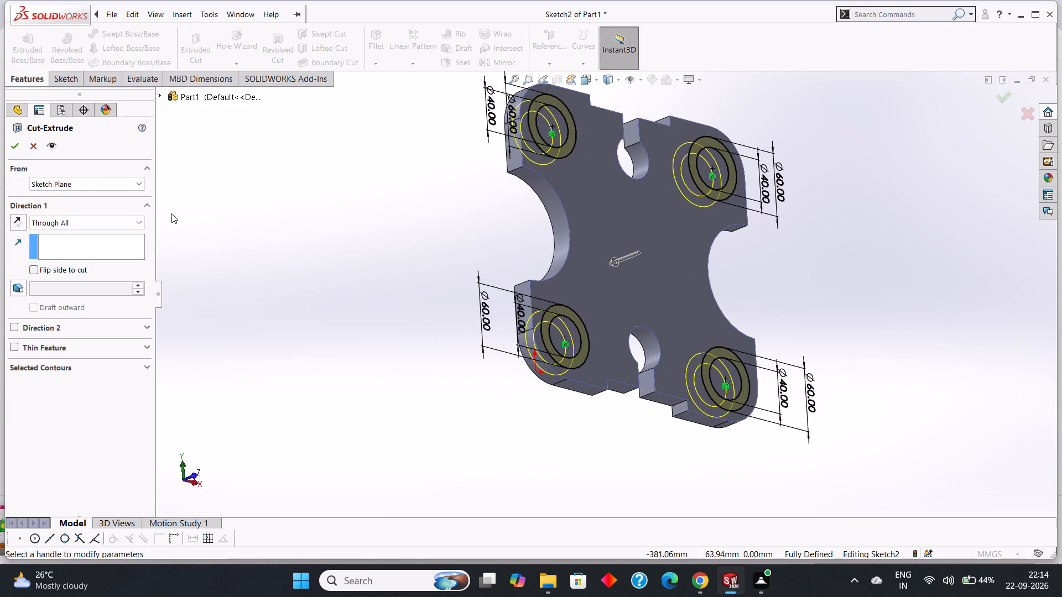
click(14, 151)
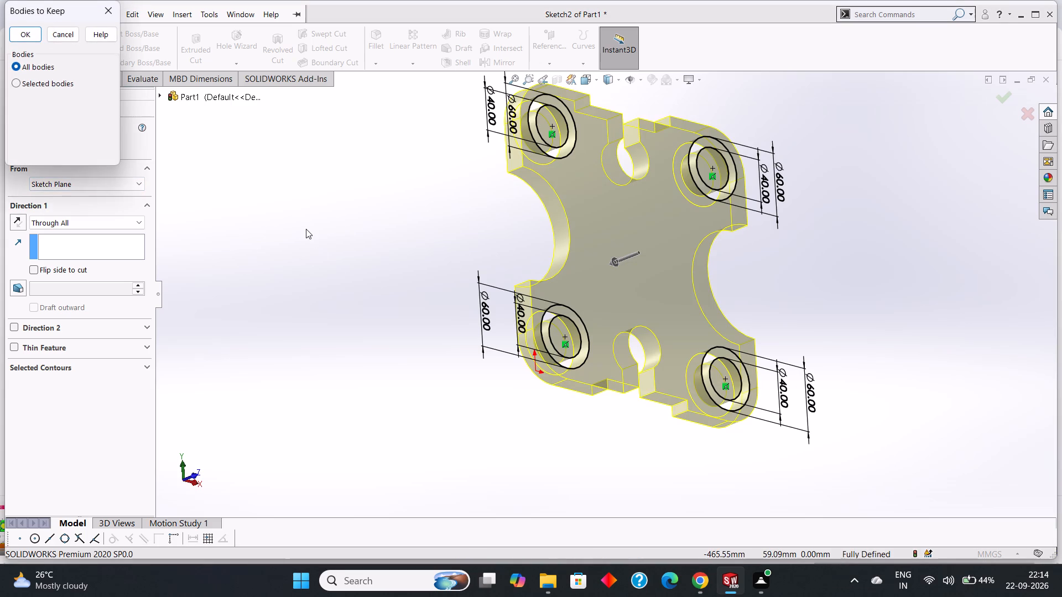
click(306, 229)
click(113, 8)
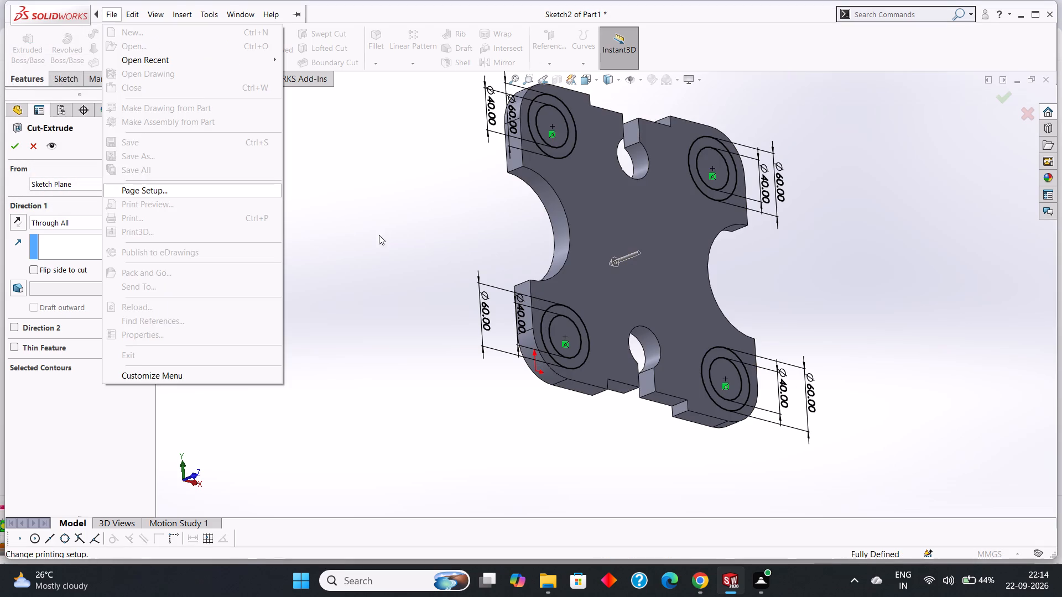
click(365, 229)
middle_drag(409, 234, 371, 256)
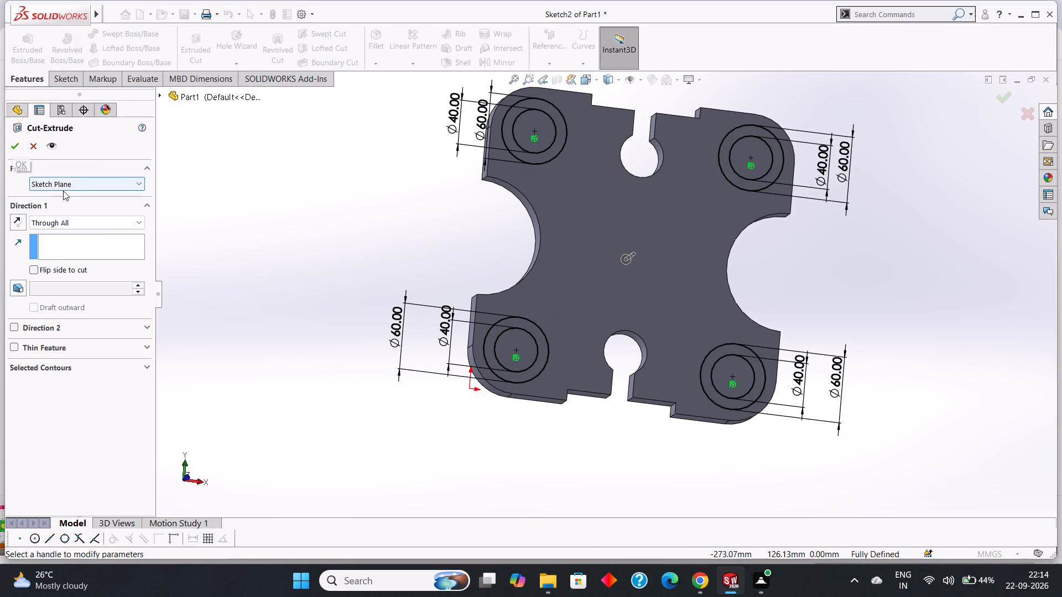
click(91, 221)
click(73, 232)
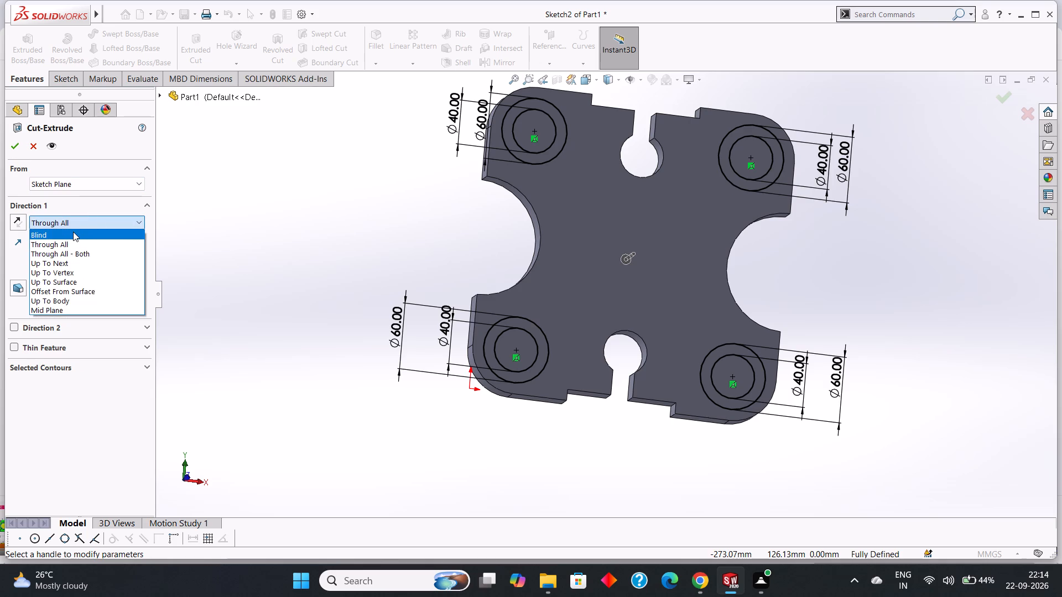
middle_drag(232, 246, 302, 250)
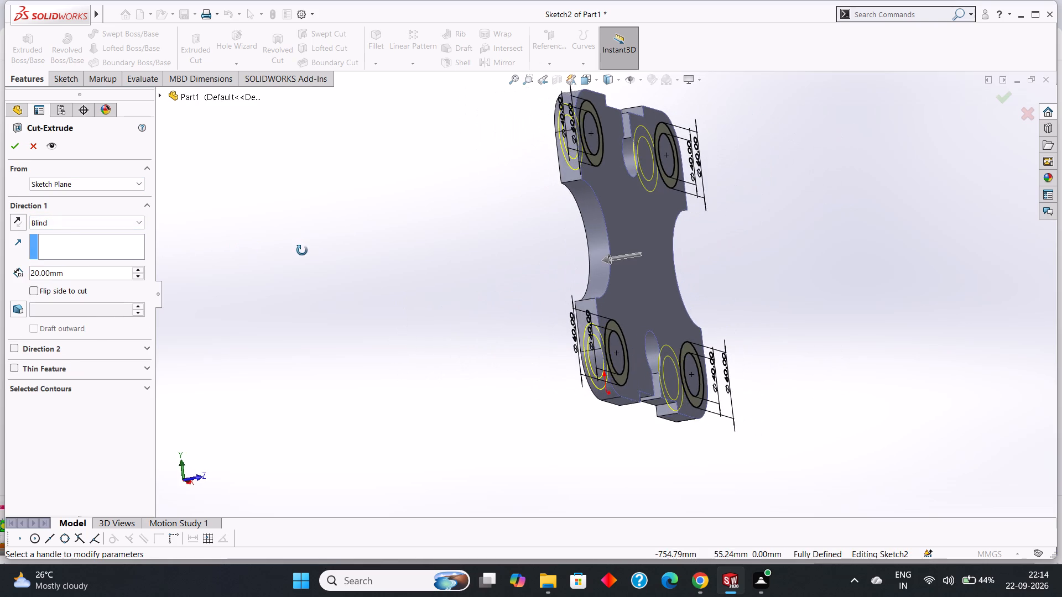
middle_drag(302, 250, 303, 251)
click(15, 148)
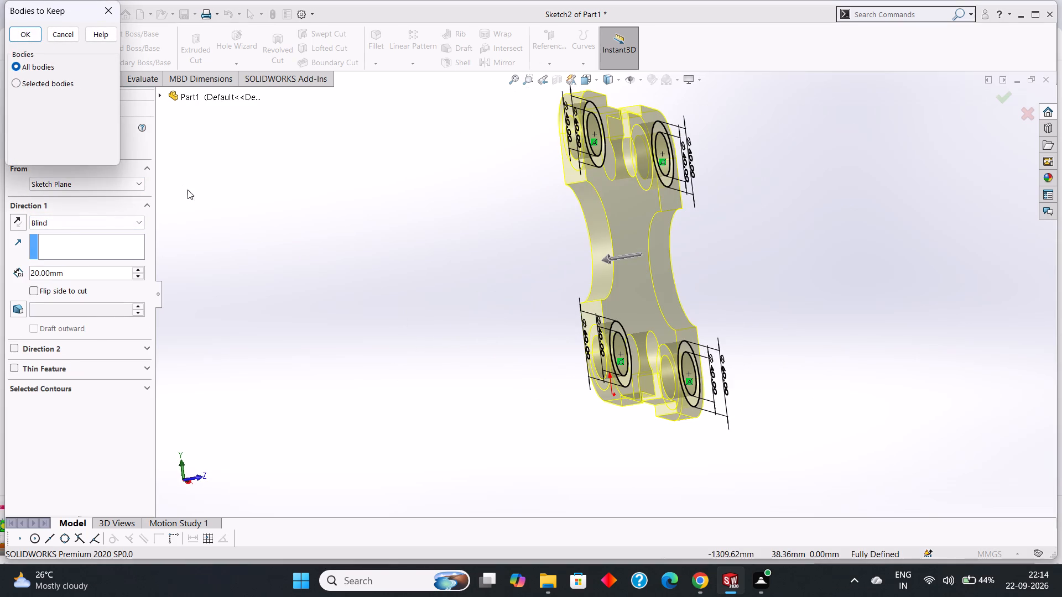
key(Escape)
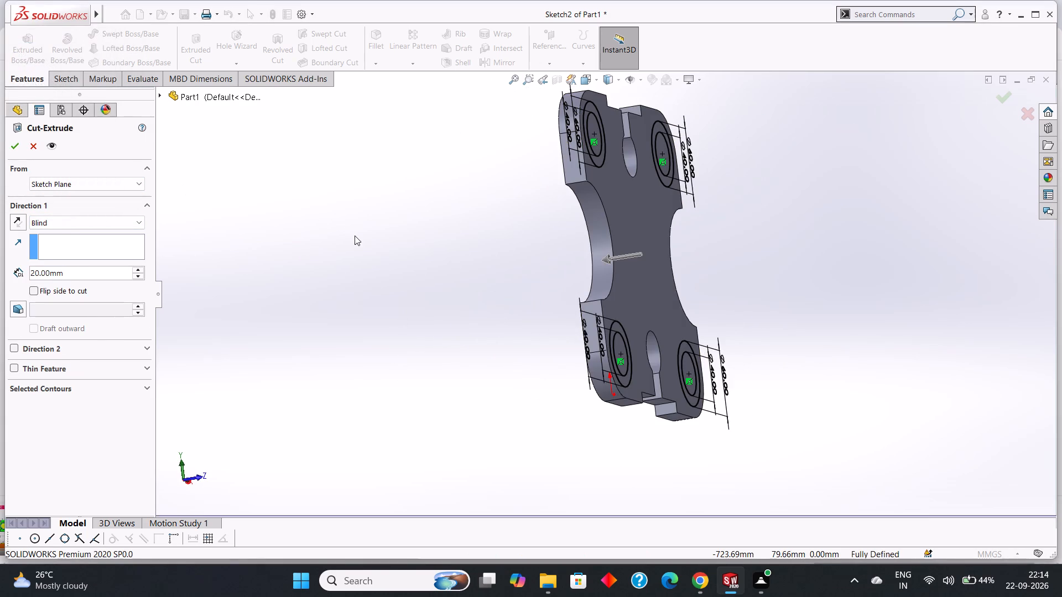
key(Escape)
Extrude-cut the four ring profiles with a Blind depth of 20 mm, keeping all resulting bodies.
middle_drag(357, 235, 348, 249)
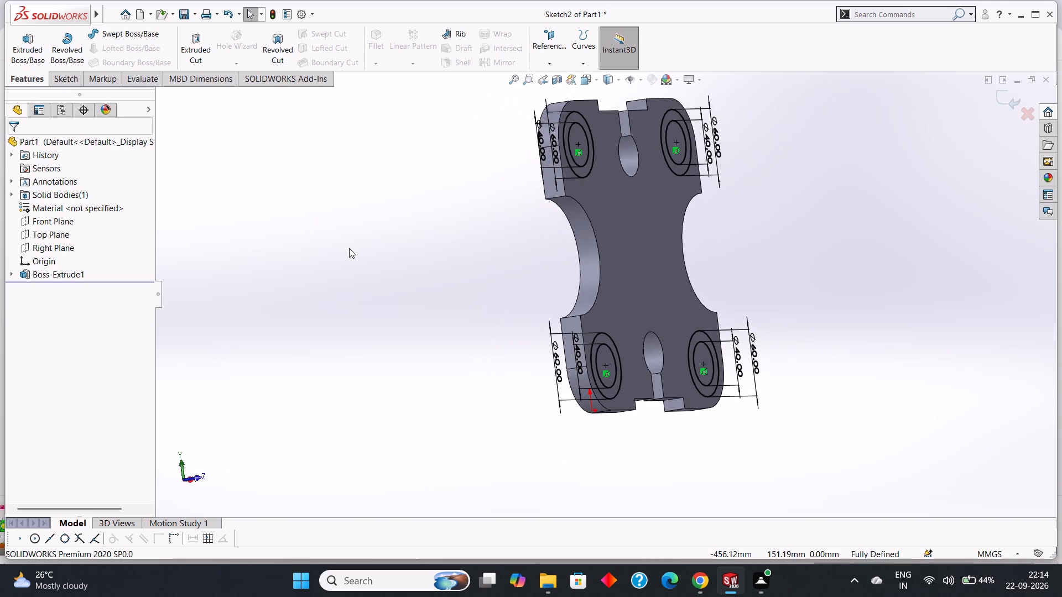
scroll(348, 239, up, 2)
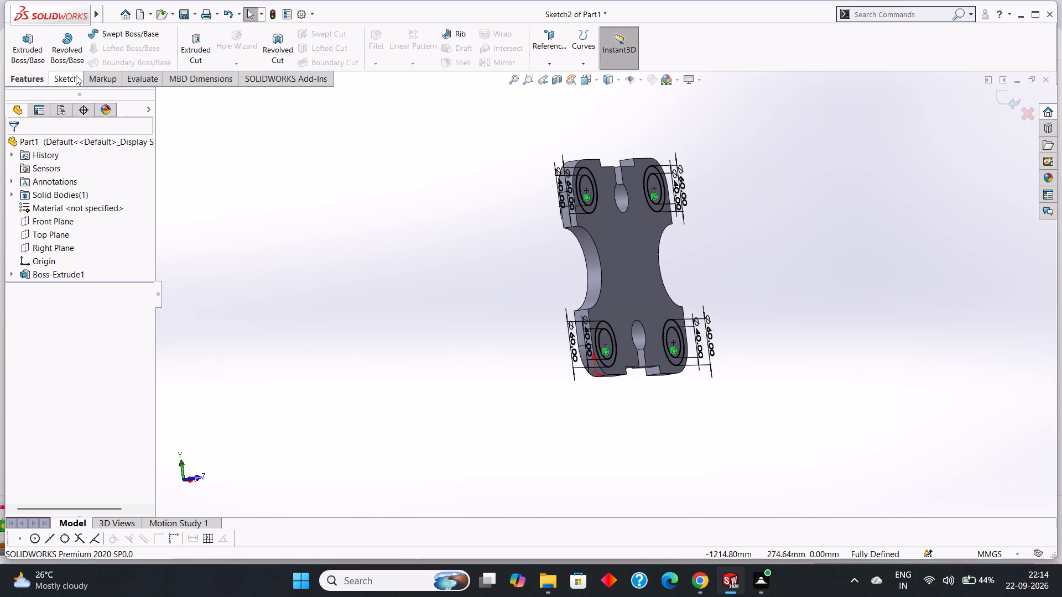
click(70, 76)
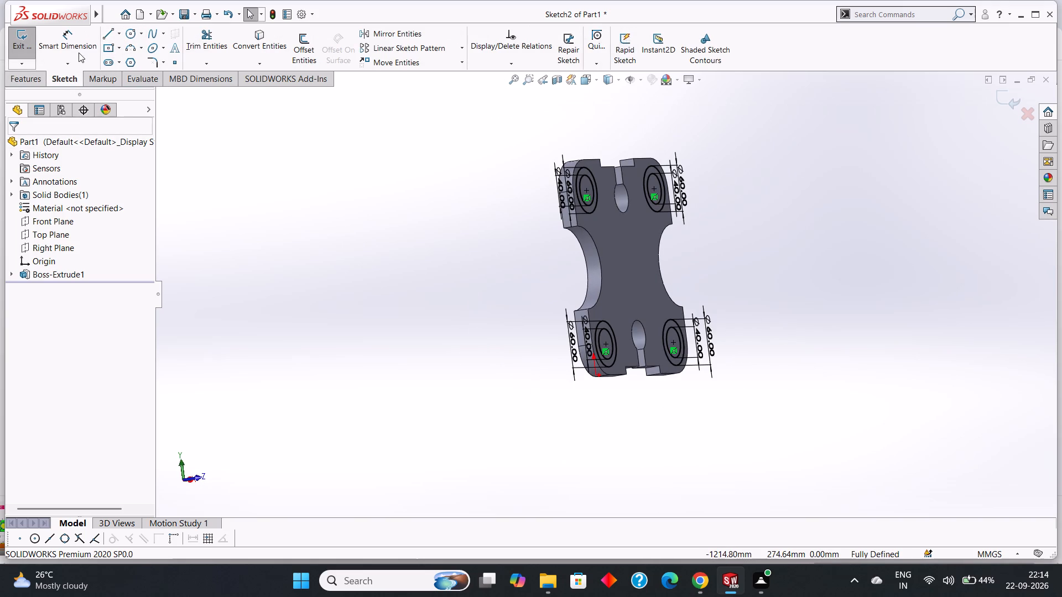
click(38, 76)
click(189, 44)
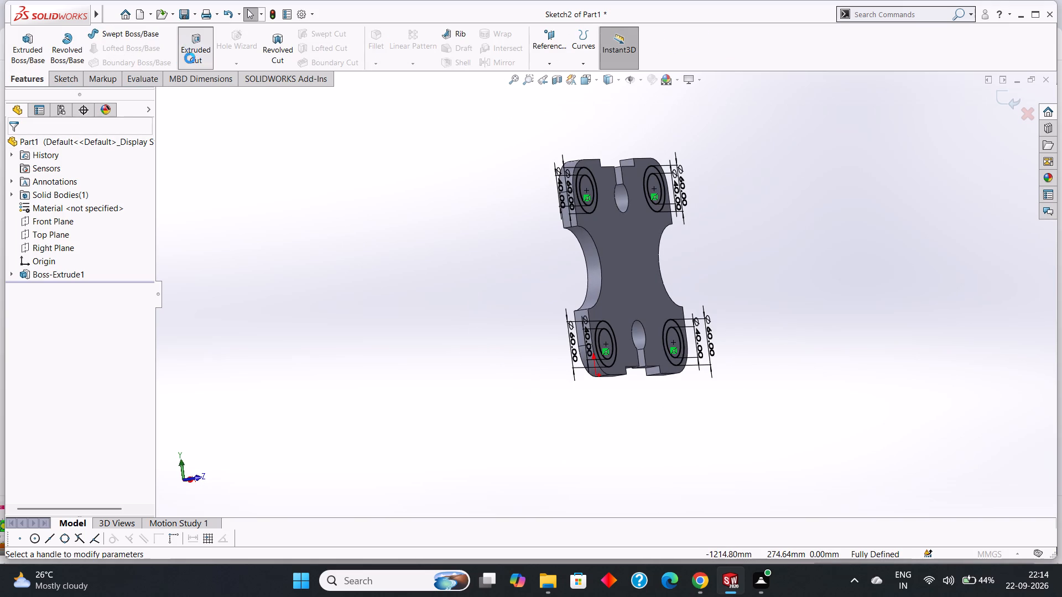
click(17, 149)
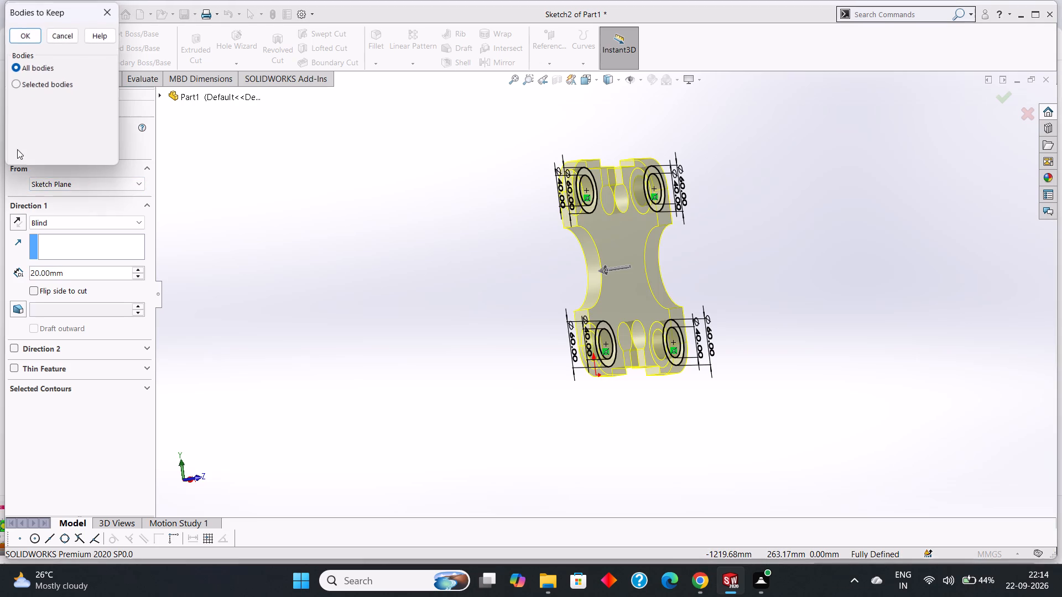
click(30, 35)
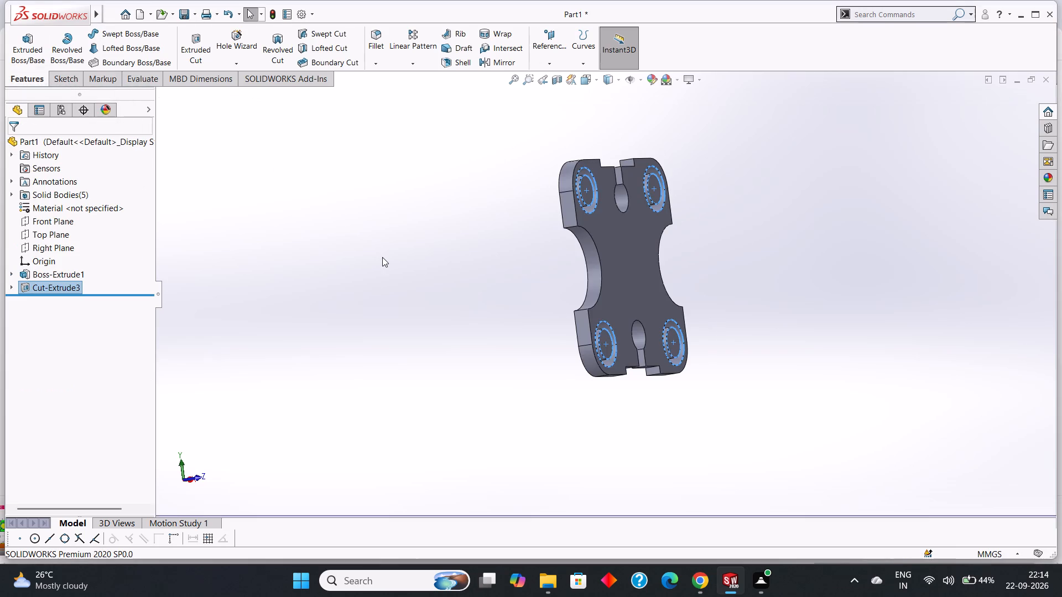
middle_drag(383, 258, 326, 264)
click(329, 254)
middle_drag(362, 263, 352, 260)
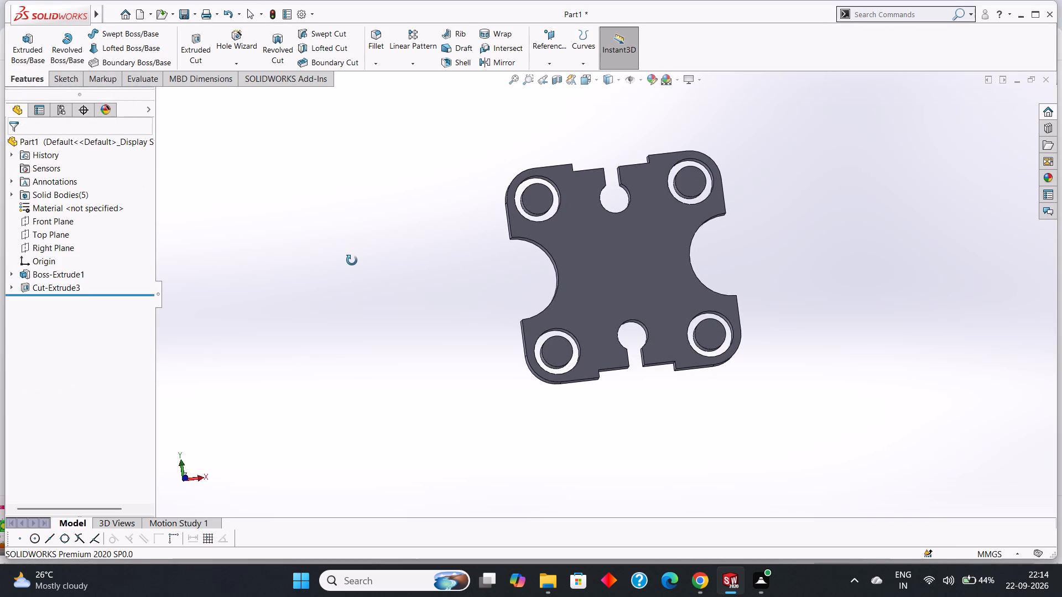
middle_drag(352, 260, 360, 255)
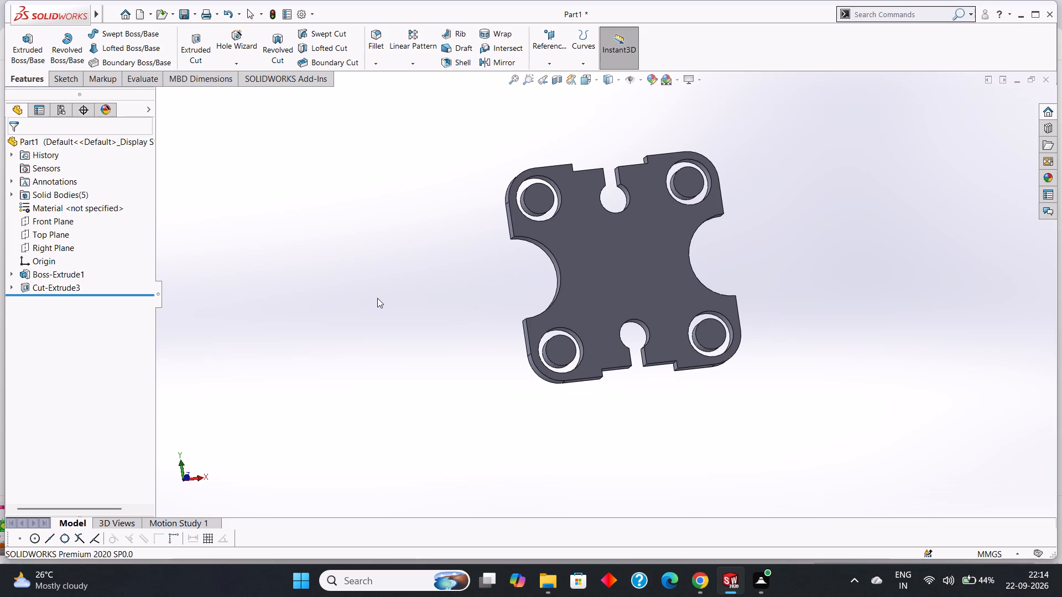
Undo the extruded cut of the four corner rings.
middle_drag(378, 298, 372, 306)
key(ctrl+z)
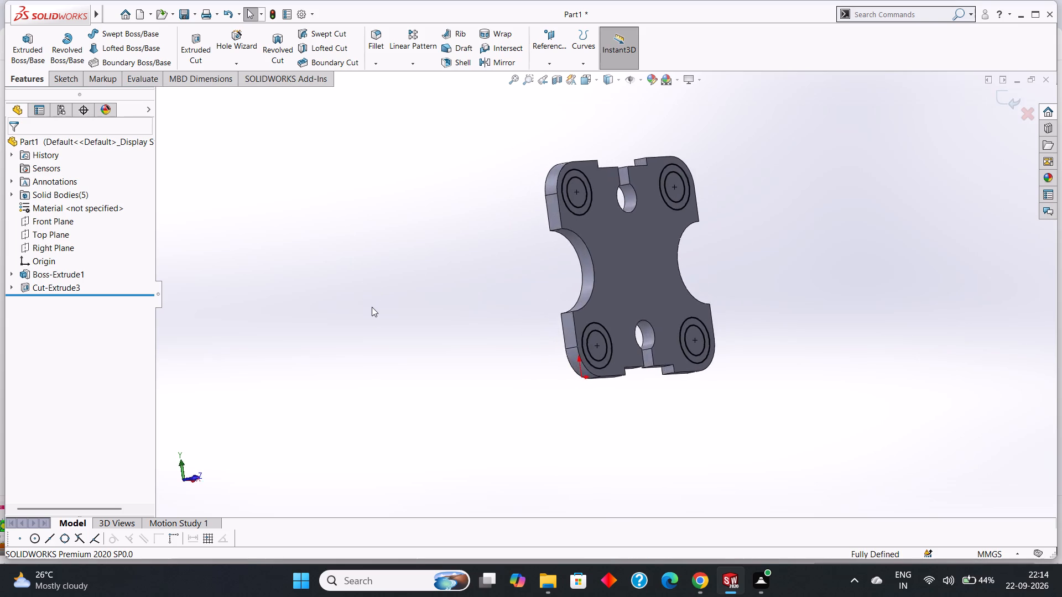
middle_drag(399, 310, 363, 303)
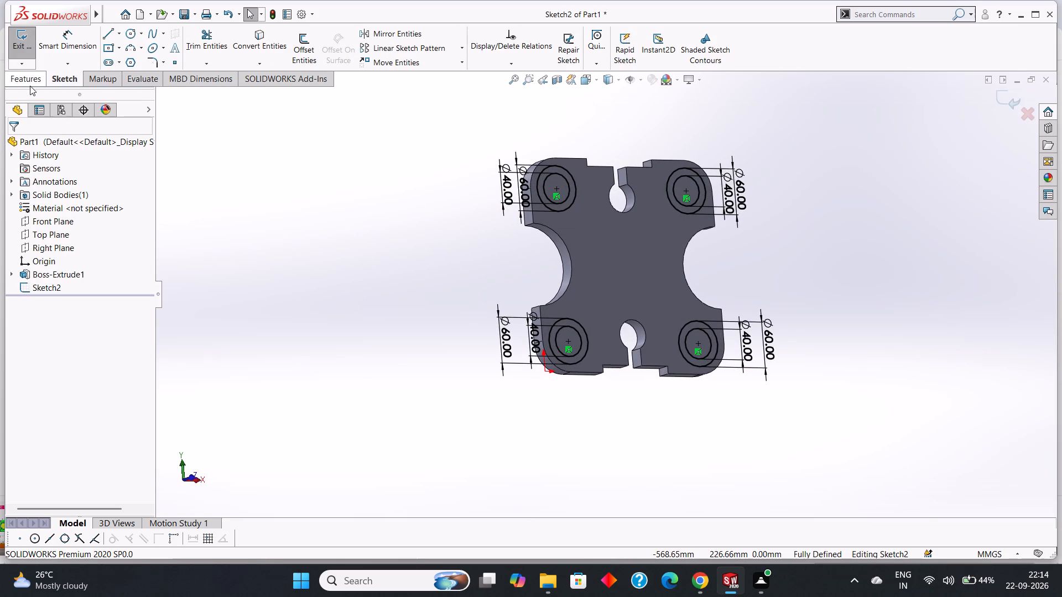
Extrude the four corner ring profiles as bosses with a Blind depth of 5 mm, merged with the plate.
click(30, 86)
click(30, 51)
middle_drag(290, 332, 290, 256)
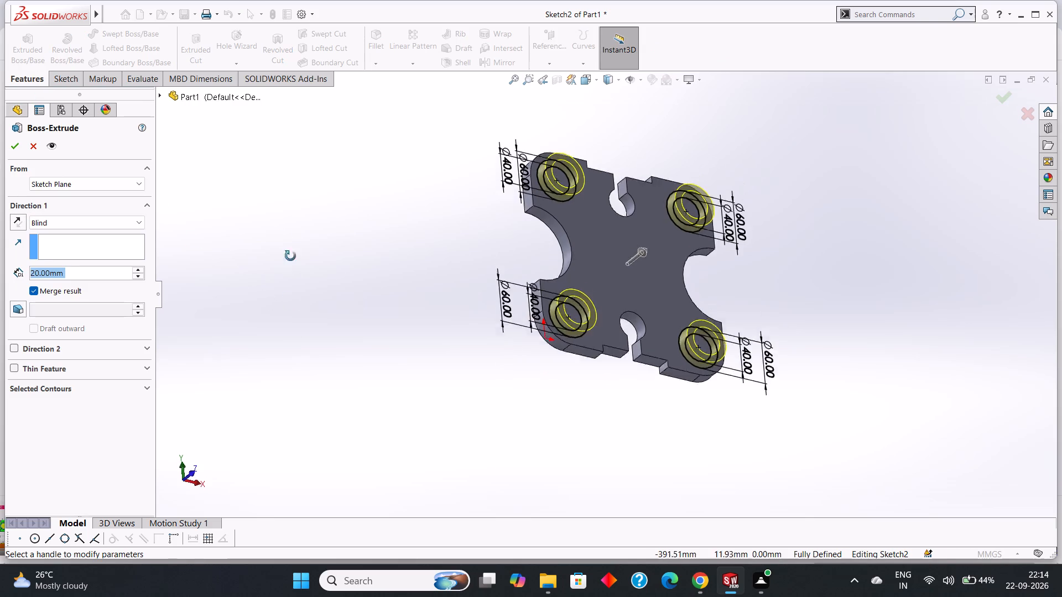
middle_drag(290, 256, 280, 244)
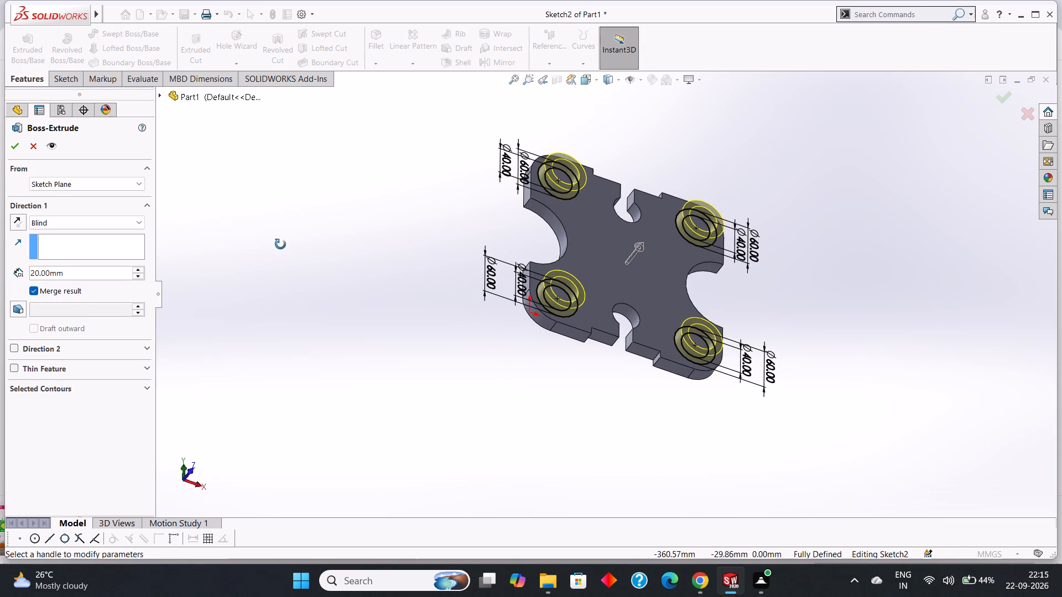
middle_drag(280, 244, 277, 257)
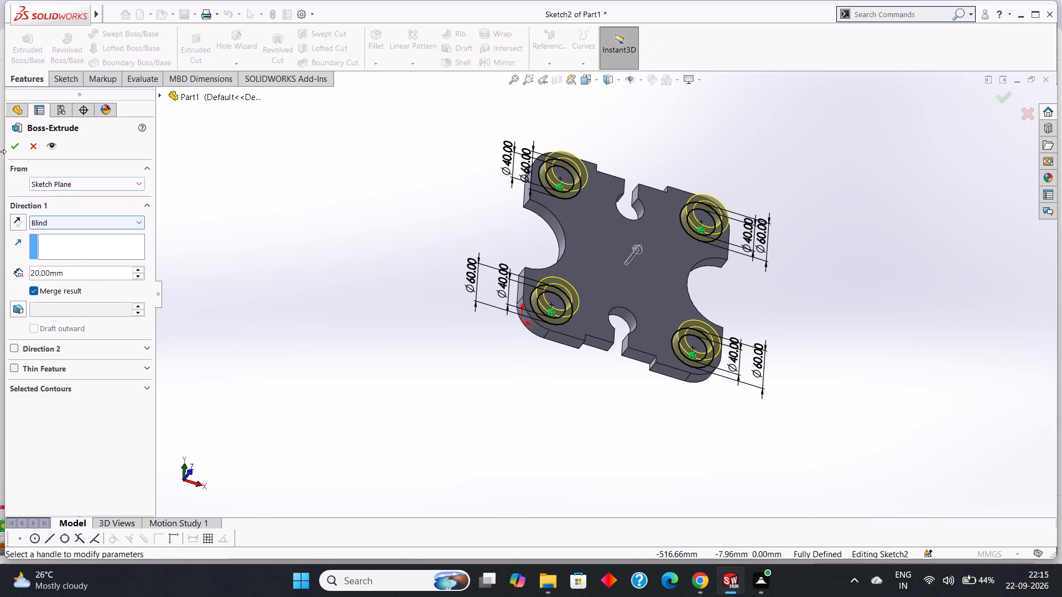
click(80, 271)
drag(88, 272, 28, 272)
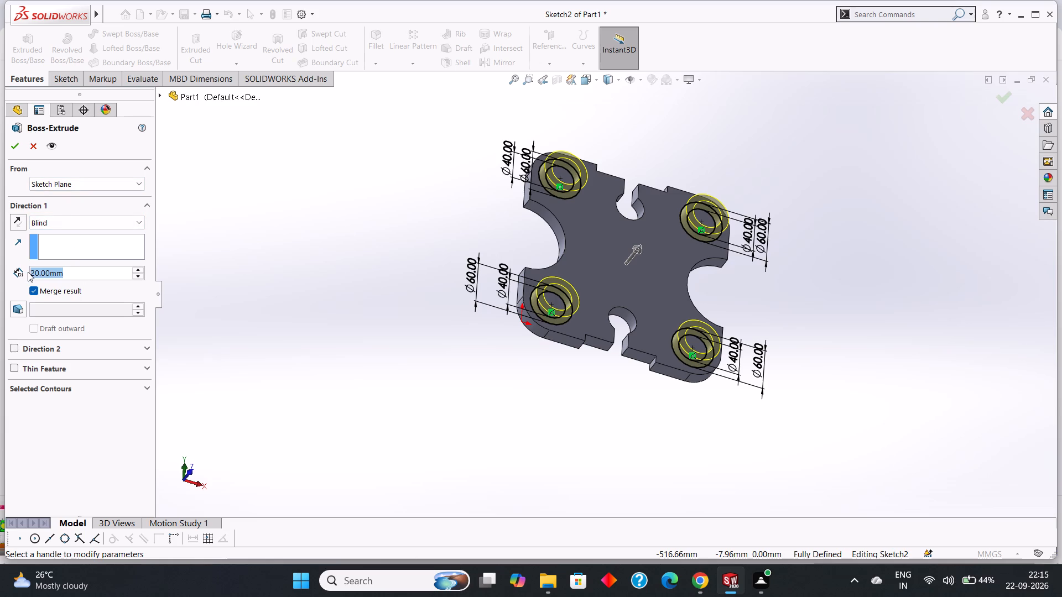
key(5)
key(Return)
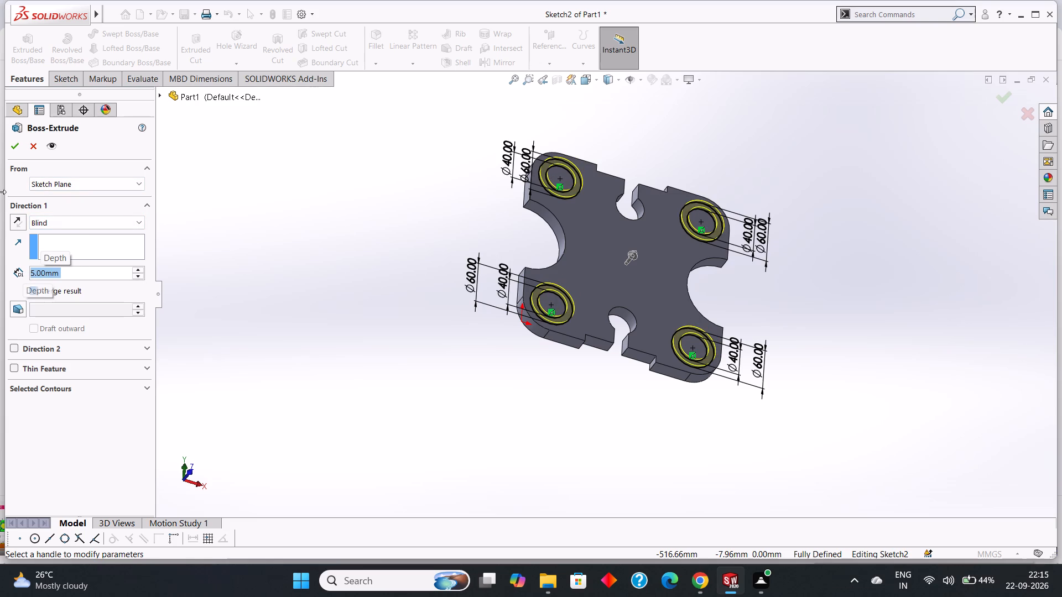
click(10, 146)
click(449, 280)
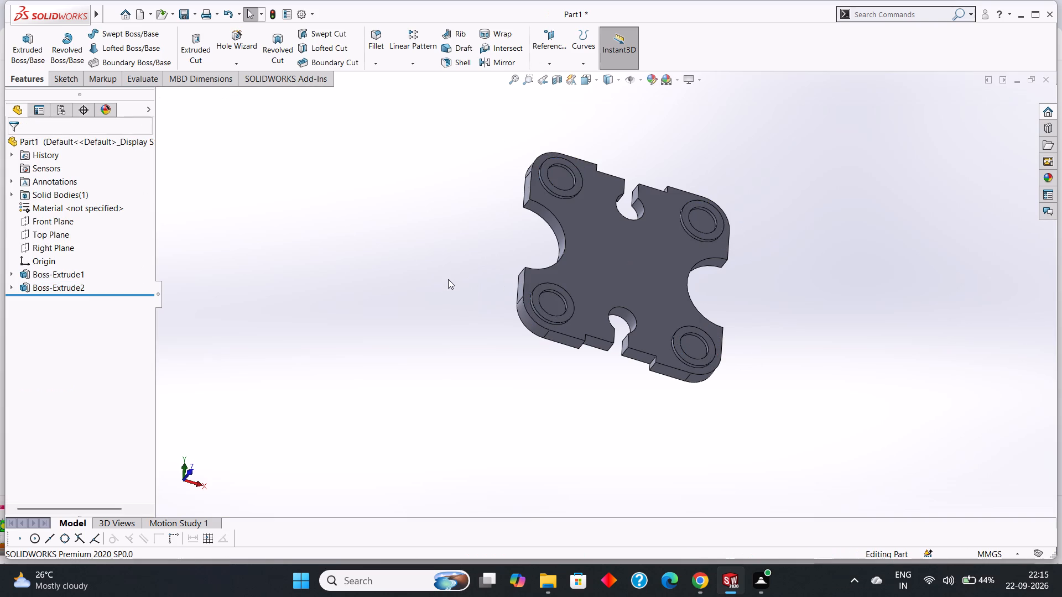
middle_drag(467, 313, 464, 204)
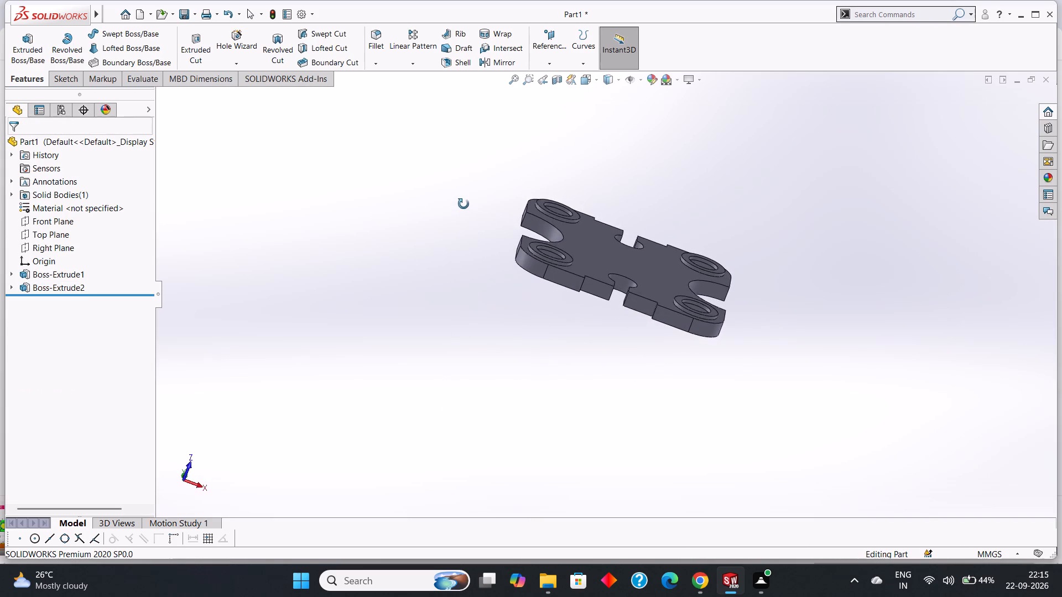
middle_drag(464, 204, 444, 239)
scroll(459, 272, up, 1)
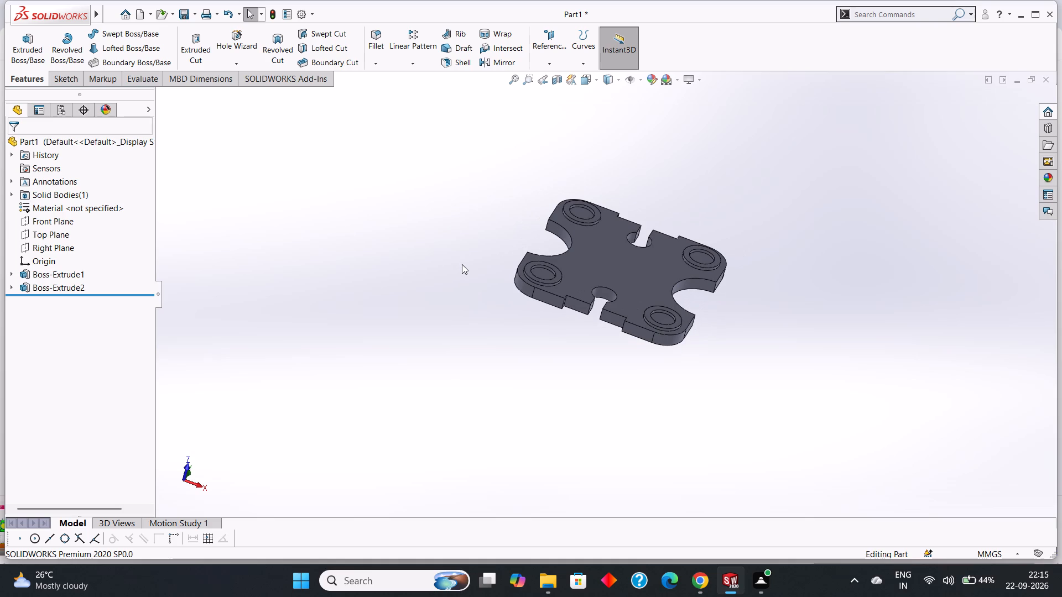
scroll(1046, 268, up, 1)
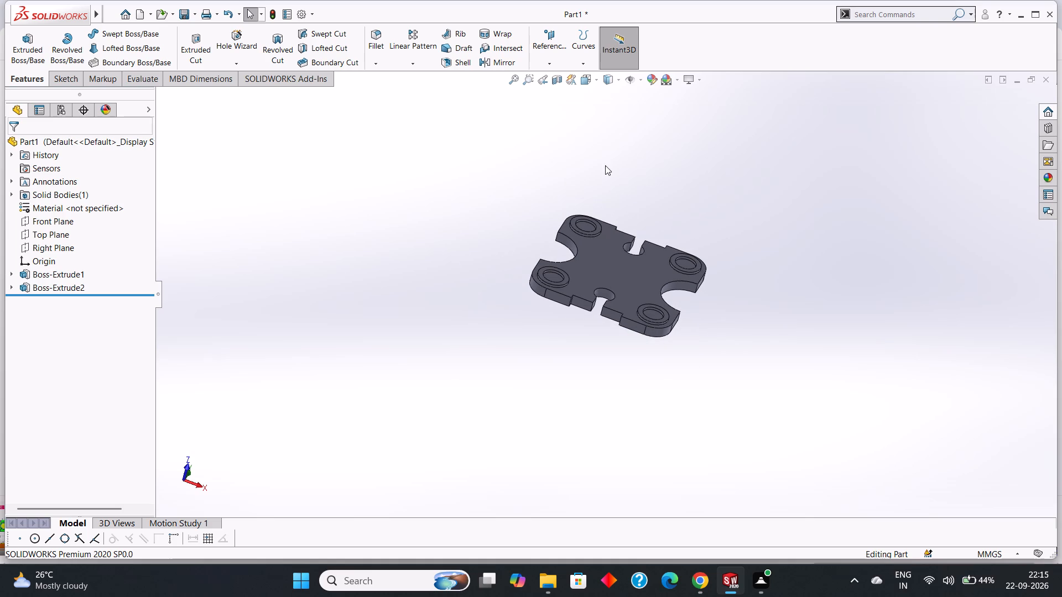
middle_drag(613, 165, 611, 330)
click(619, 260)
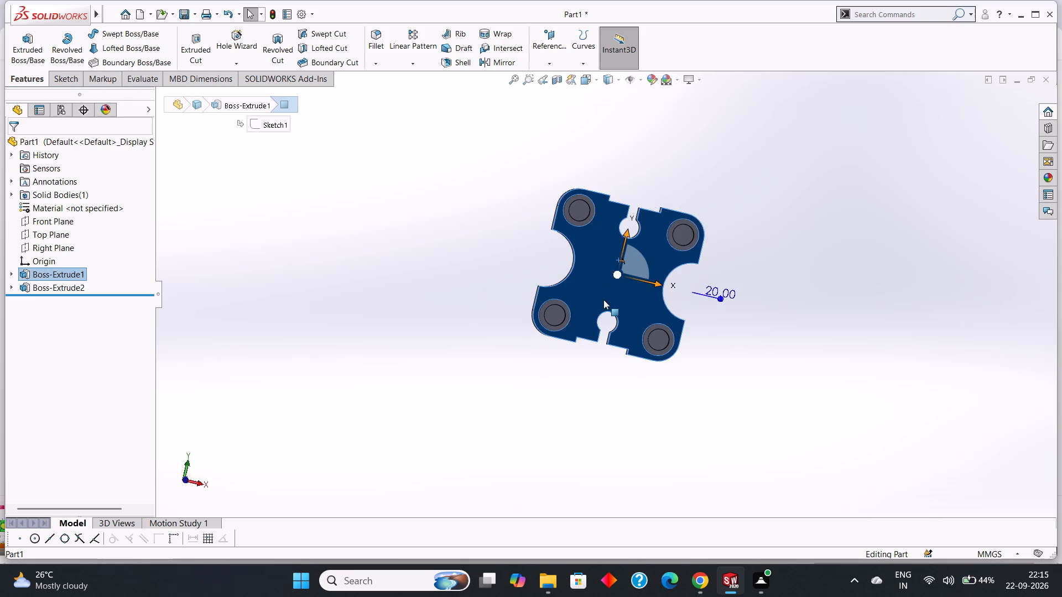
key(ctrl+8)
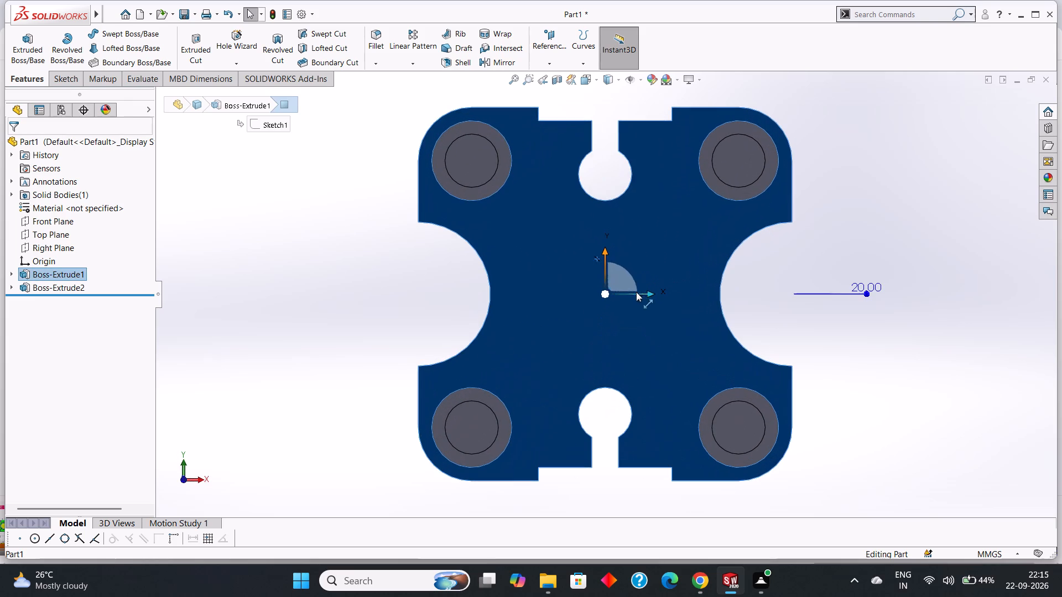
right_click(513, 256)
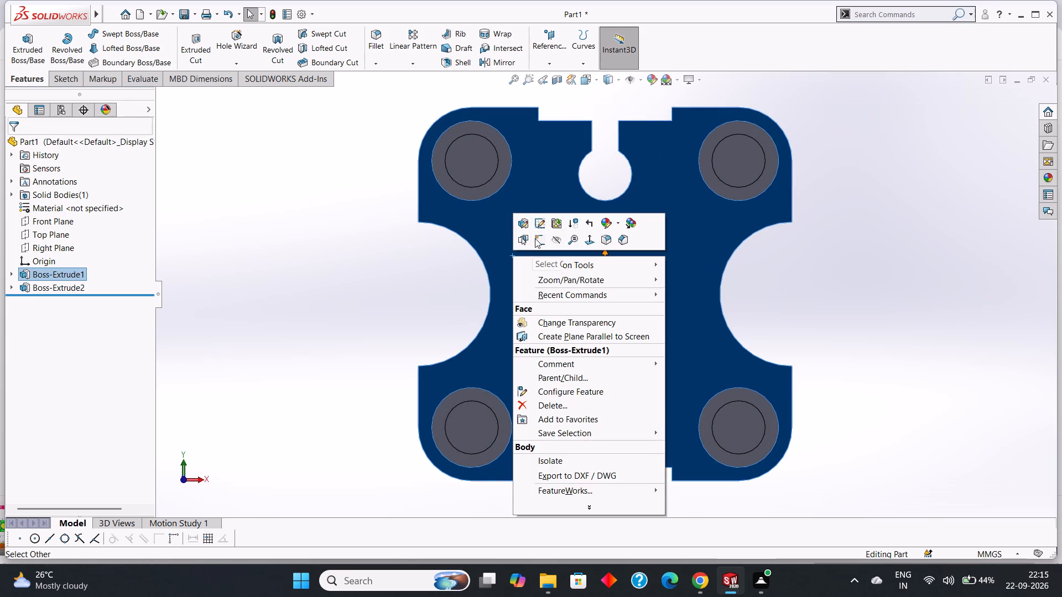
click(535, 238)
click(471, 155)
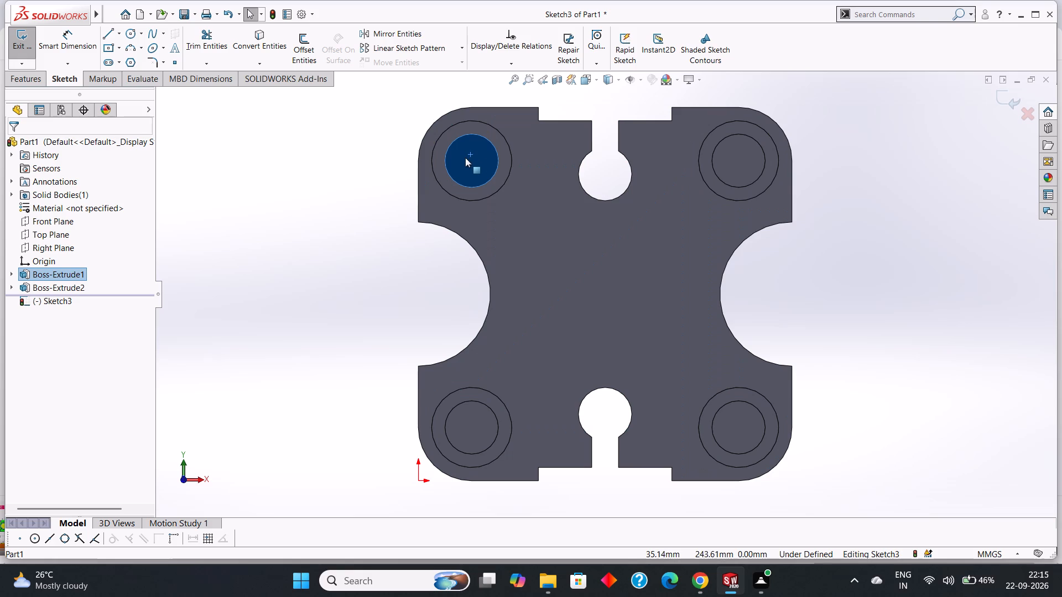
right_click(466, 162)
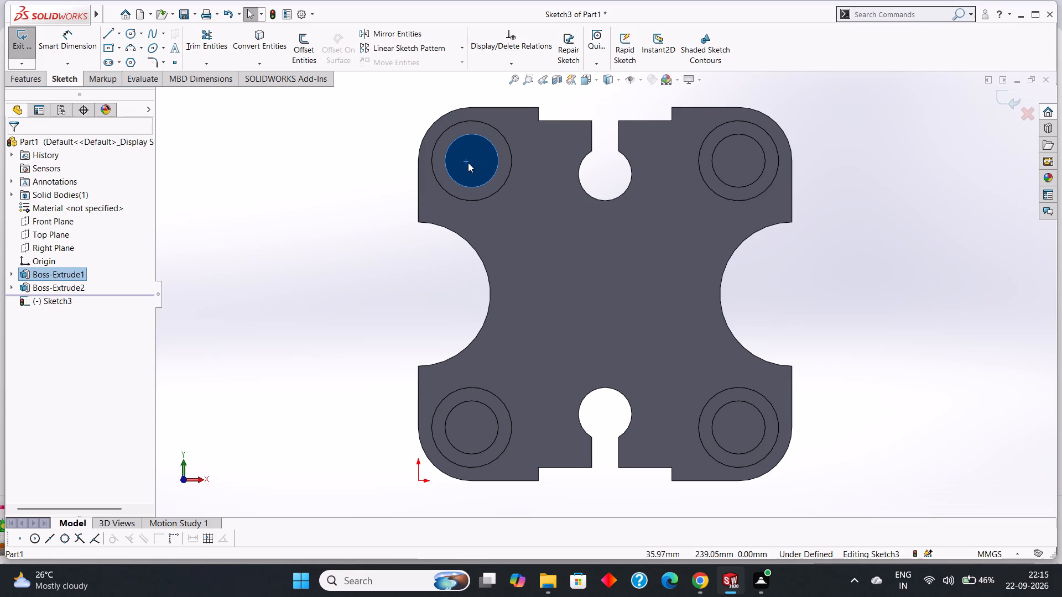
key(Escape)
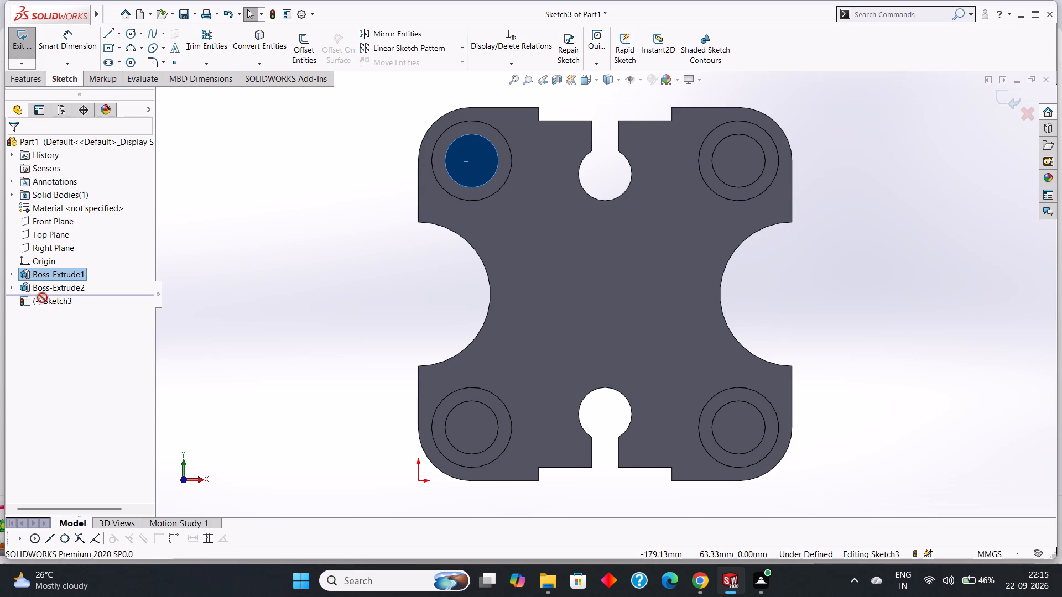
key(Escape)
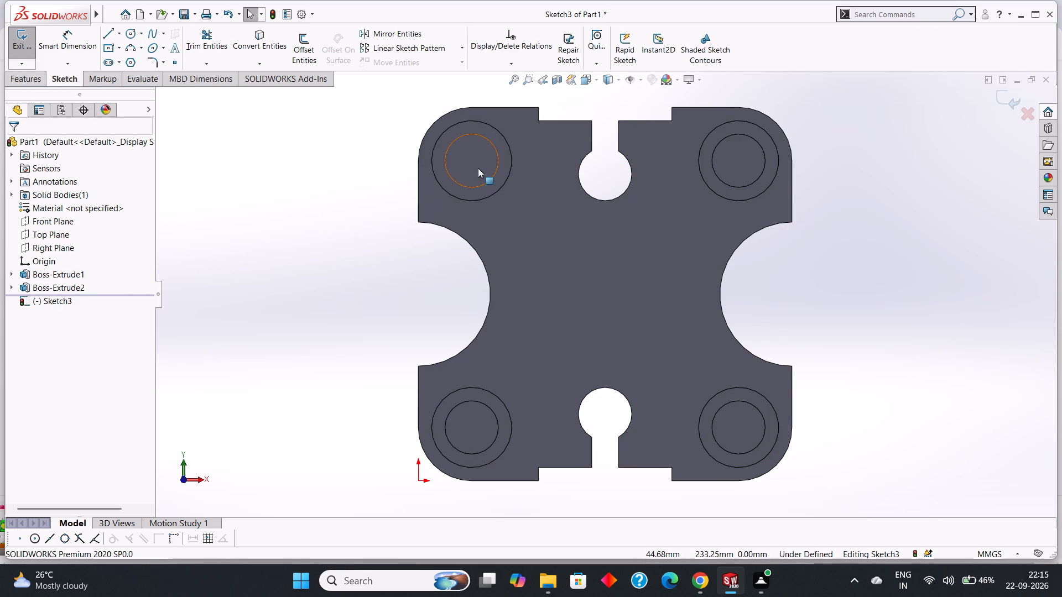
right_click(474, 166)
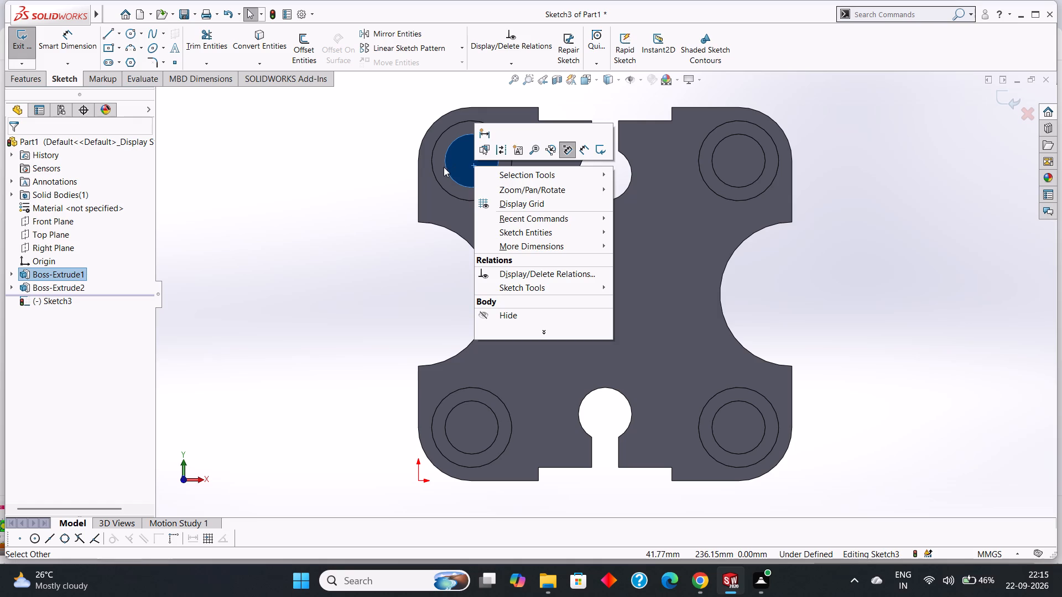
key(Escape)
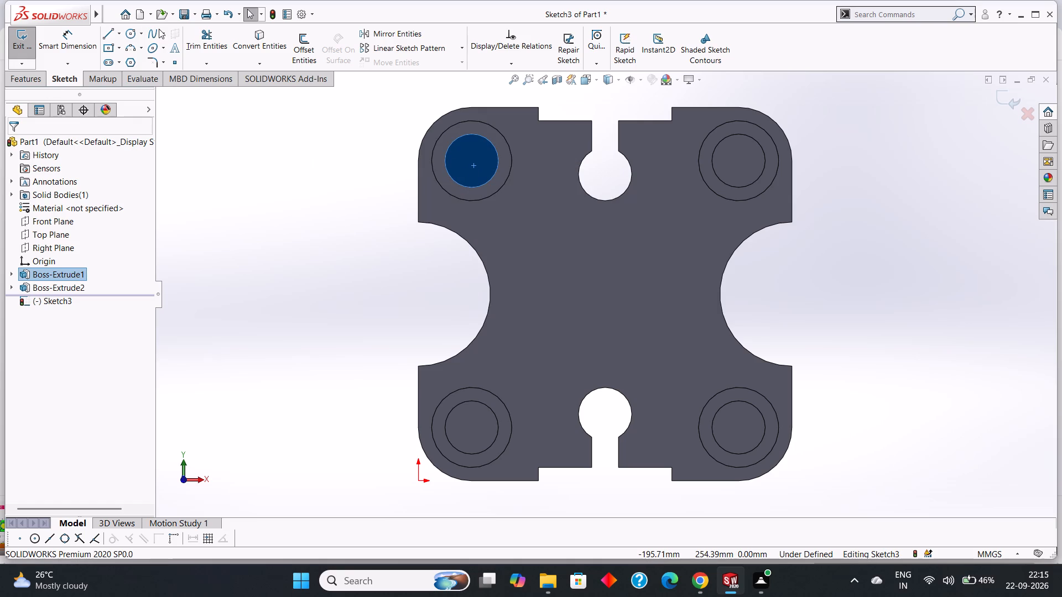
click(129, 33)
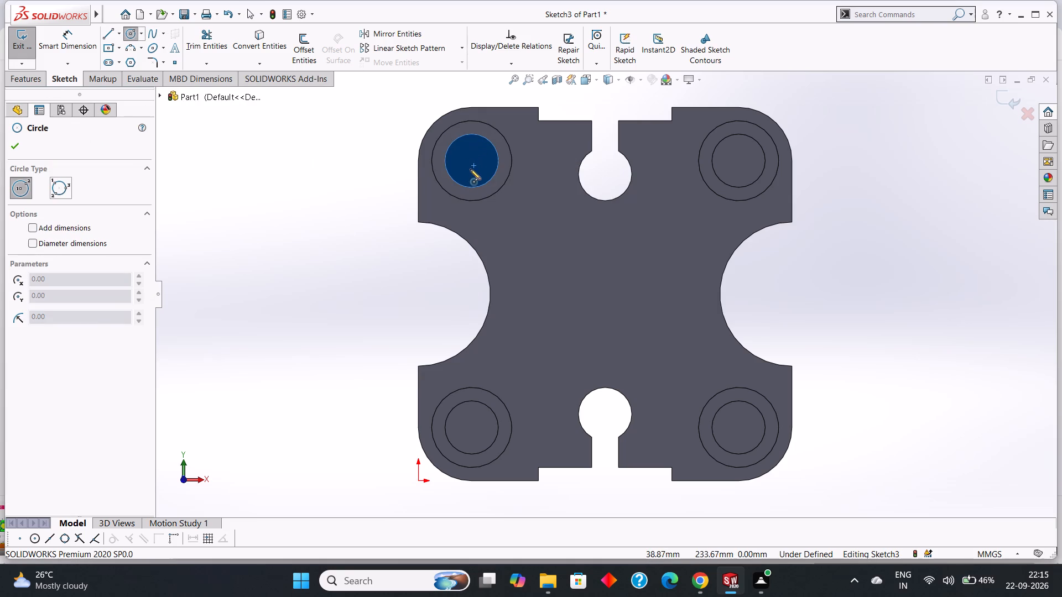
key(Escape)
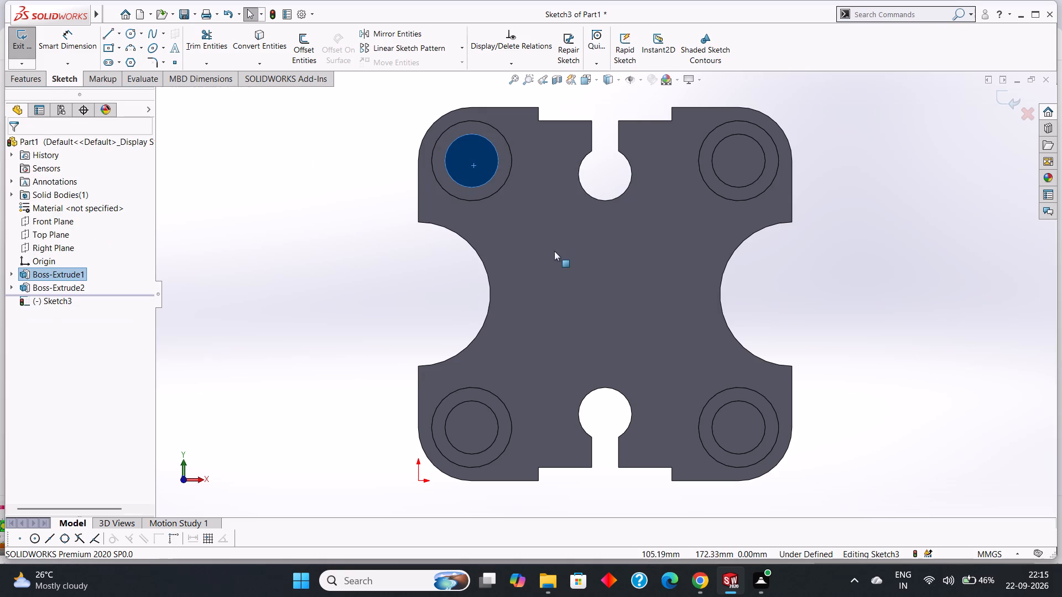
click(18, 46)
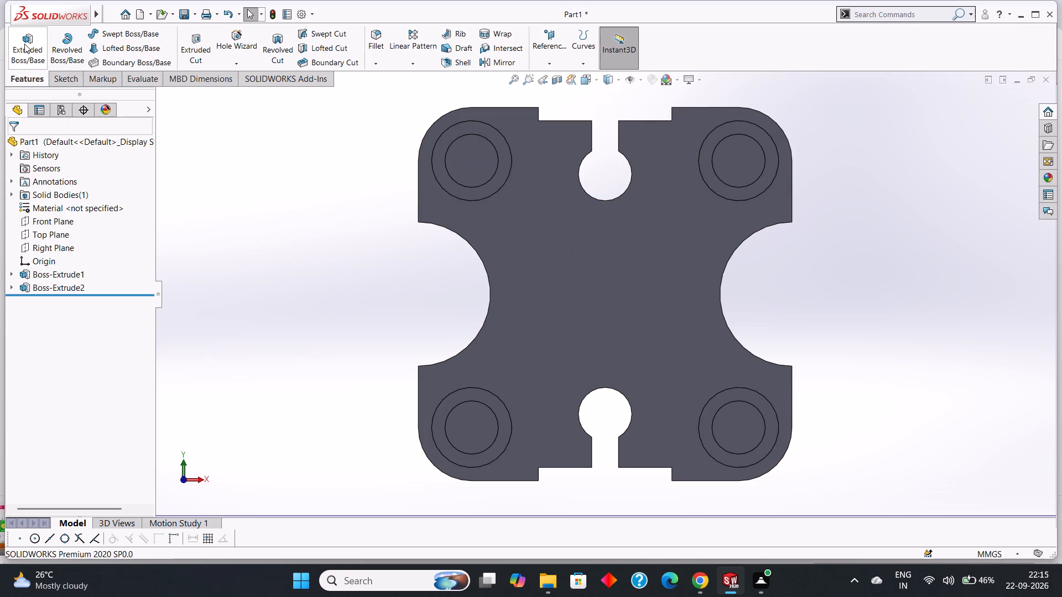
Sketch four 20 mm radius circles on the plate's face, centred in the corner rings and matching their inner edges.
click(470, 161)
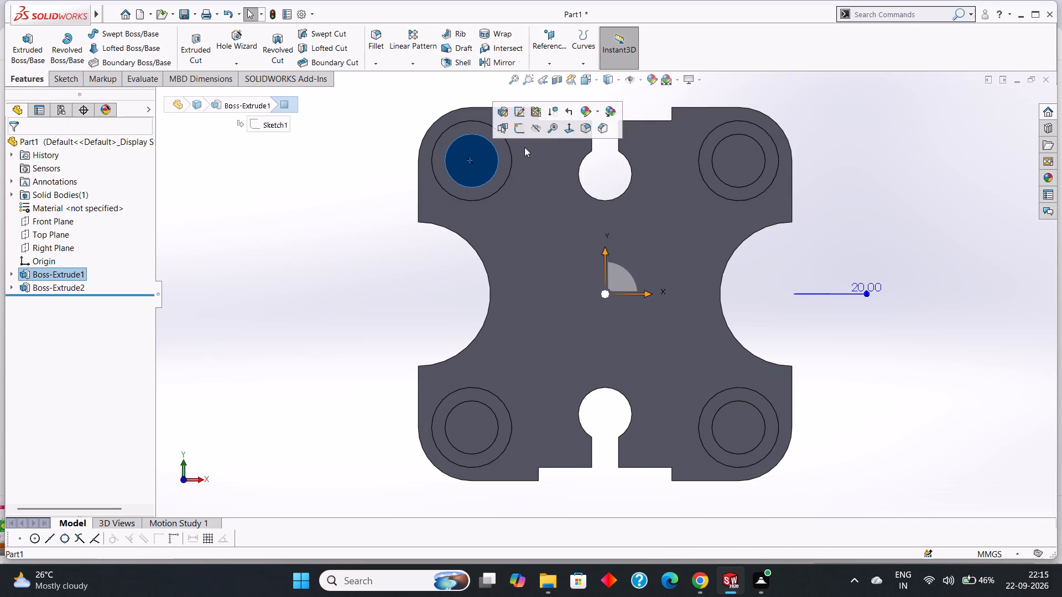
click(518, 128)
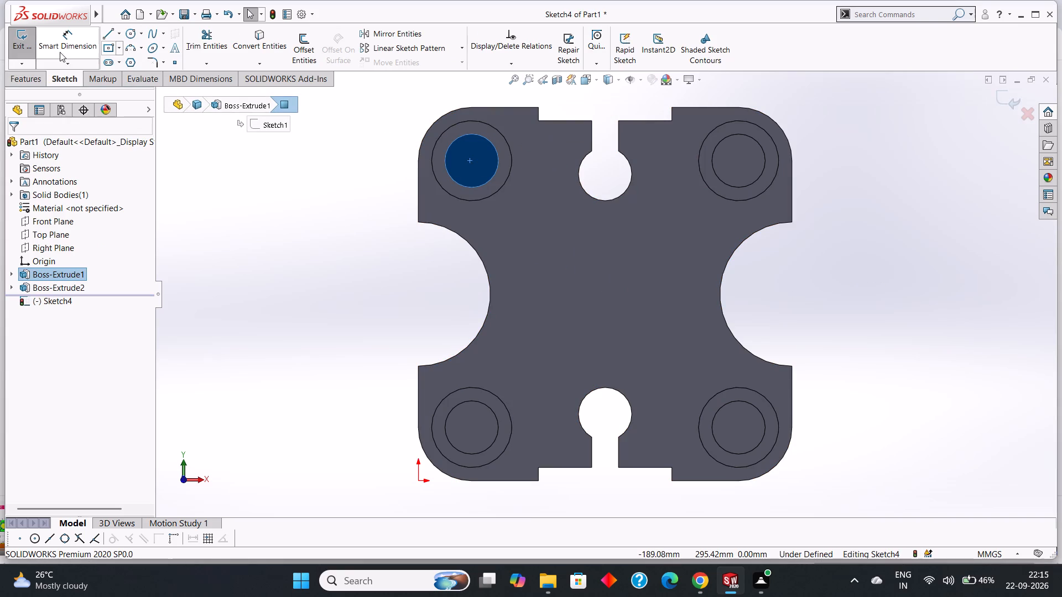
click(133, 34)
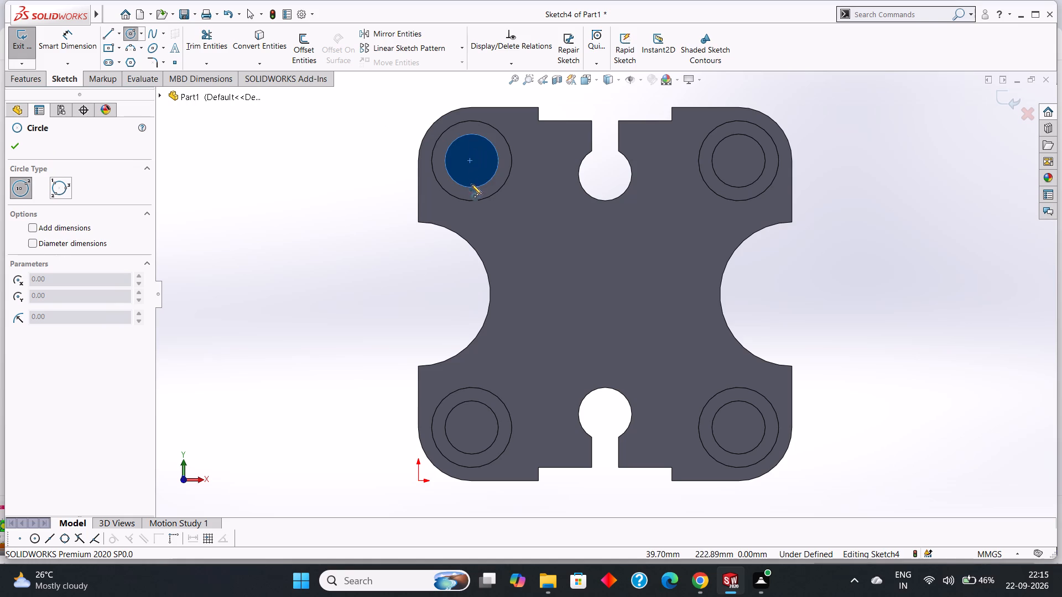
key(Escape)
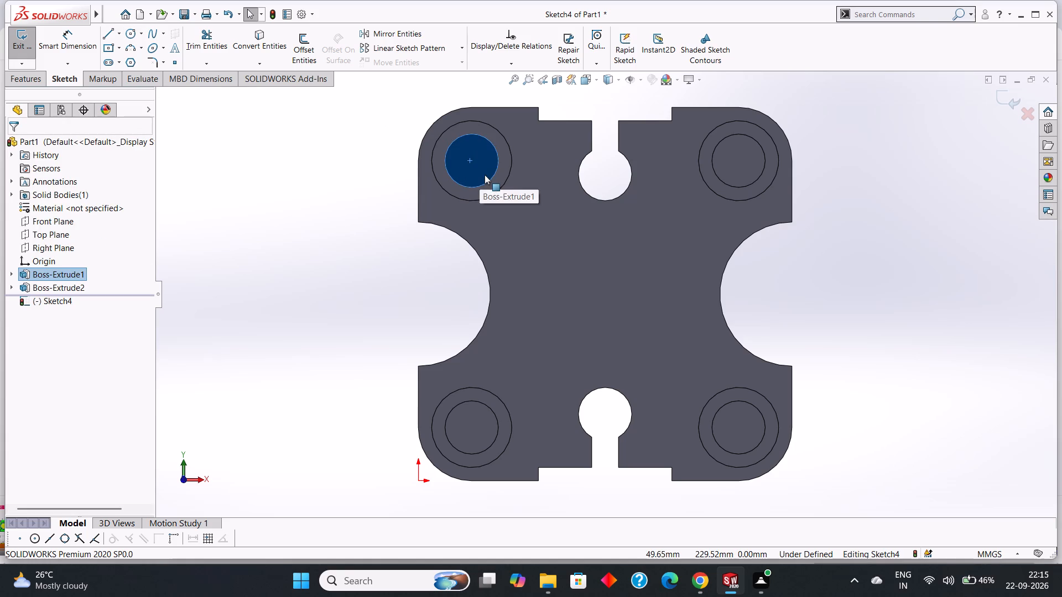
key(Escape)
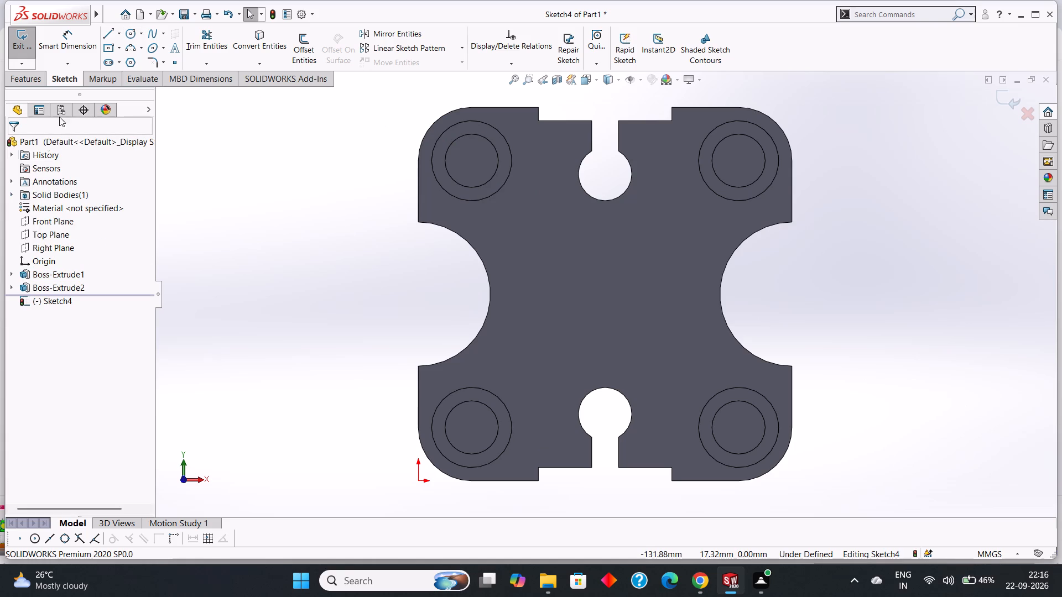
click(128, 35)
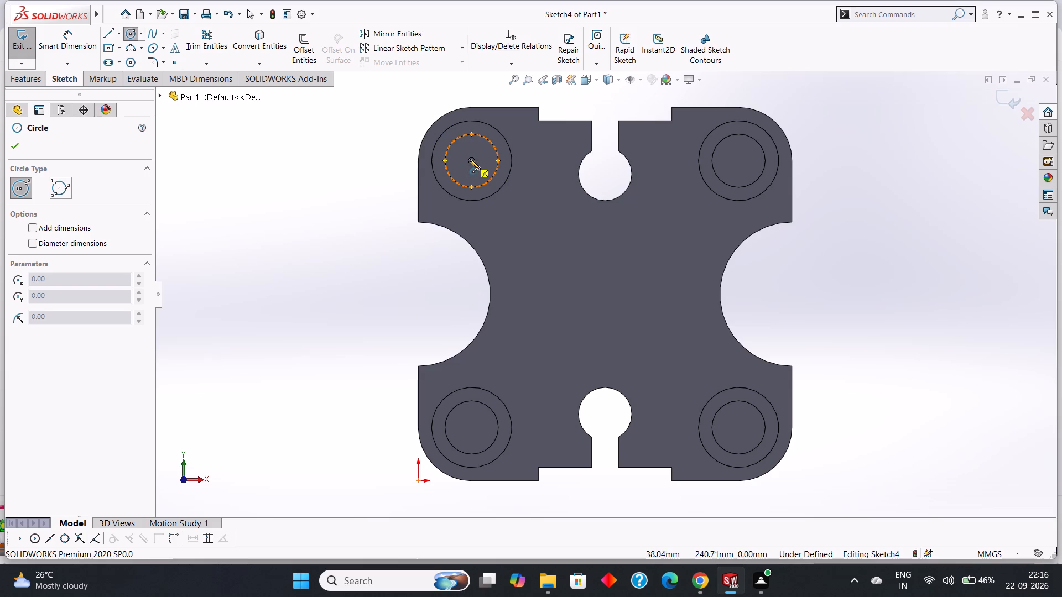
click(472, 160)
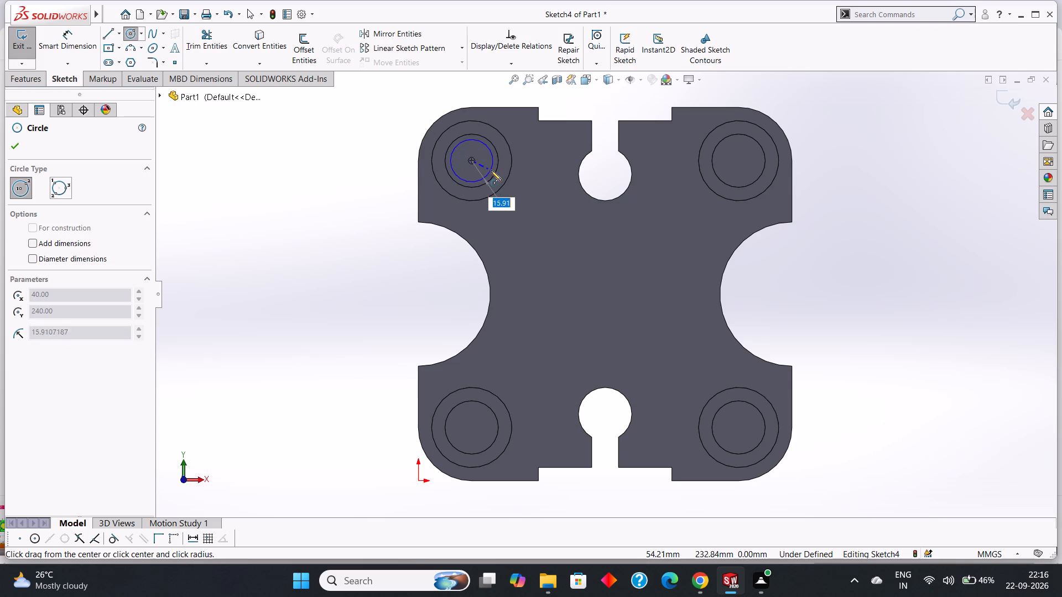
click(492, 173)
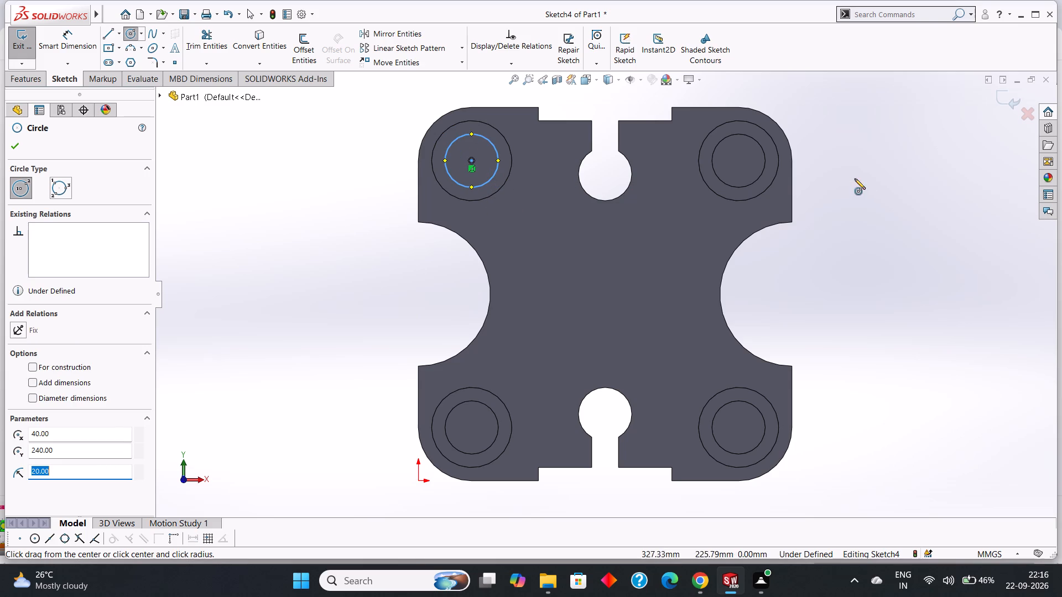
click(740, 161)
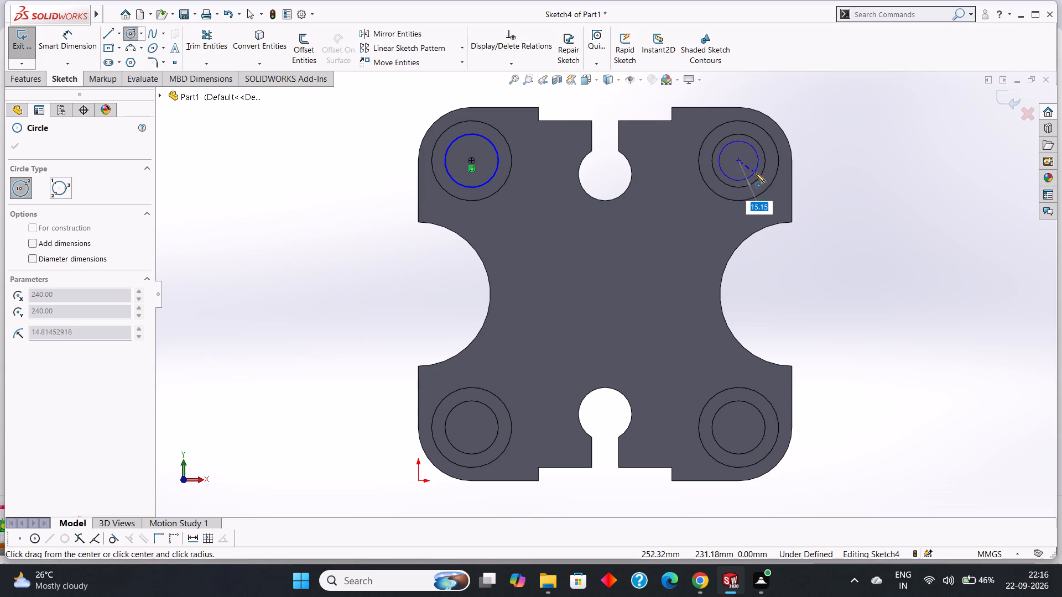
click(759, 177)
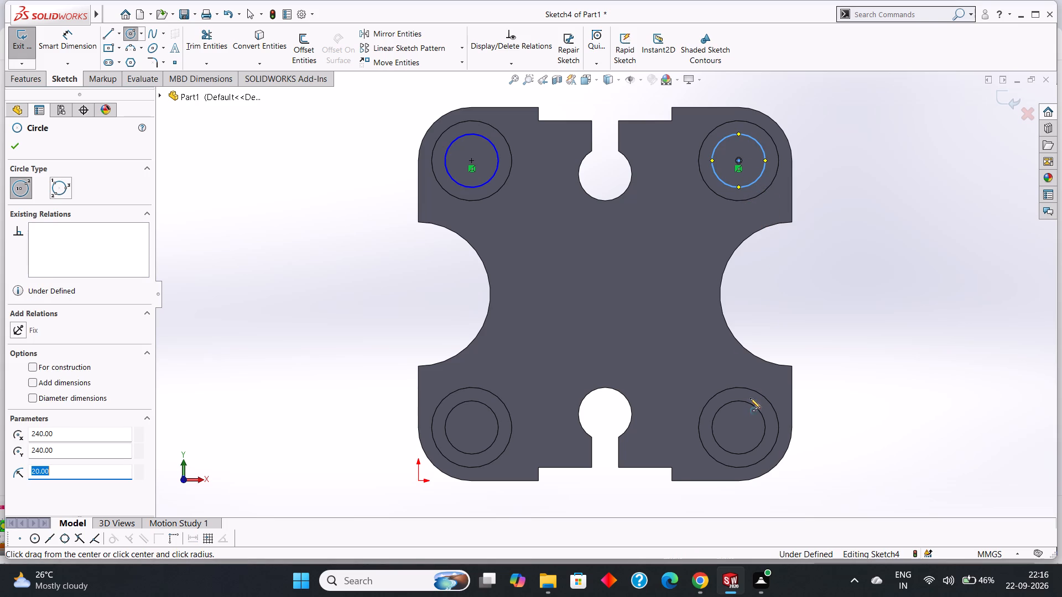
click(740, 427)
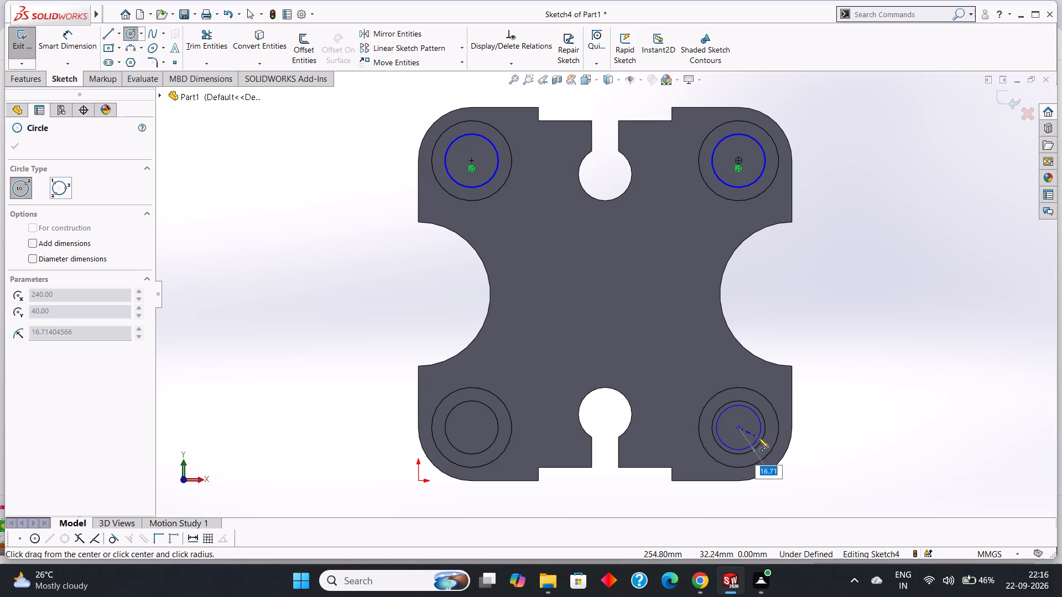
click(761, 439)
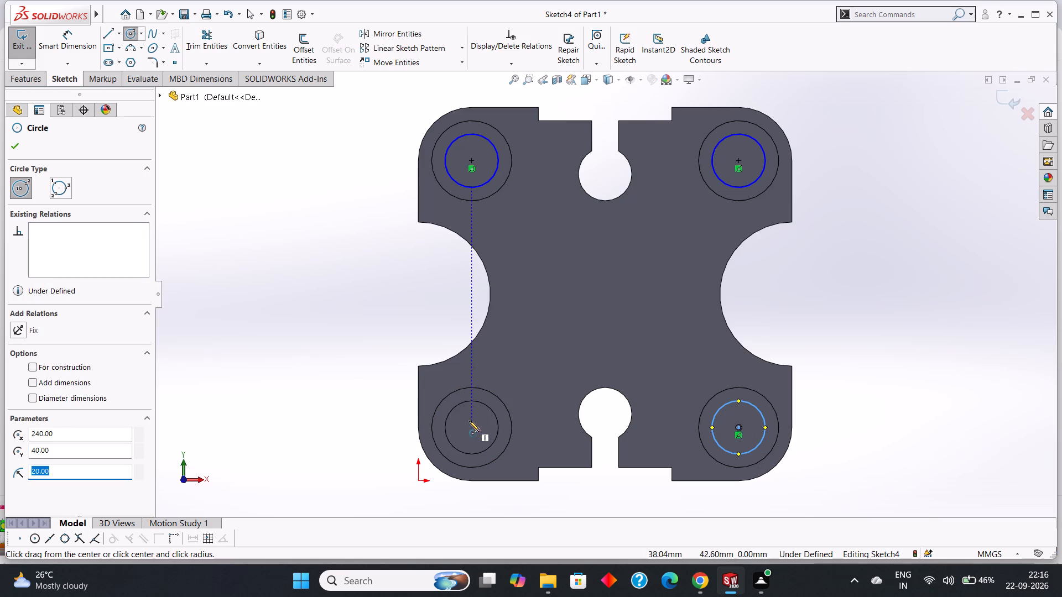
click(472, 429)
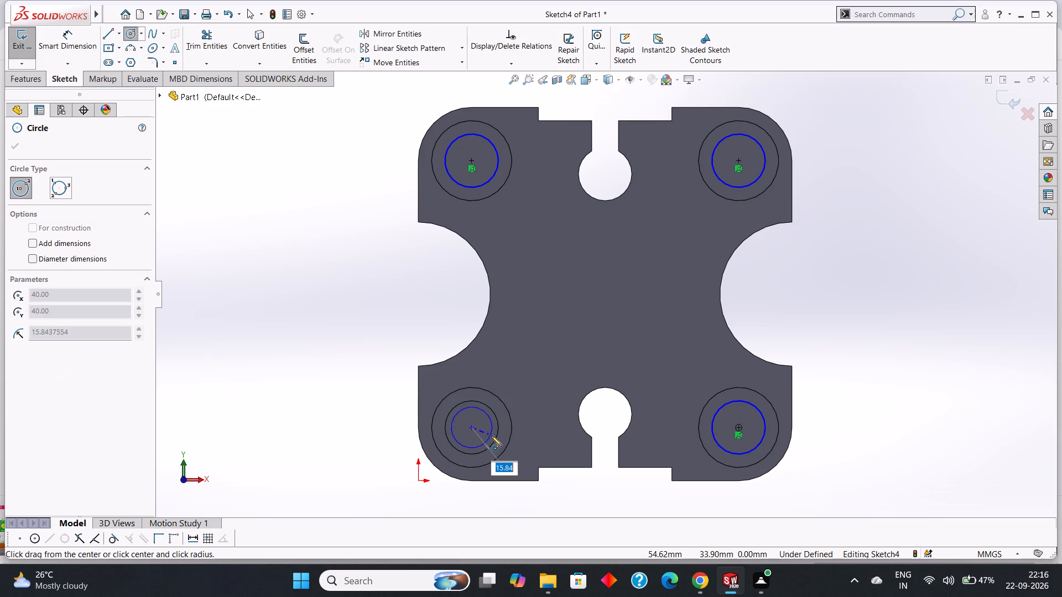
click(494, 437)
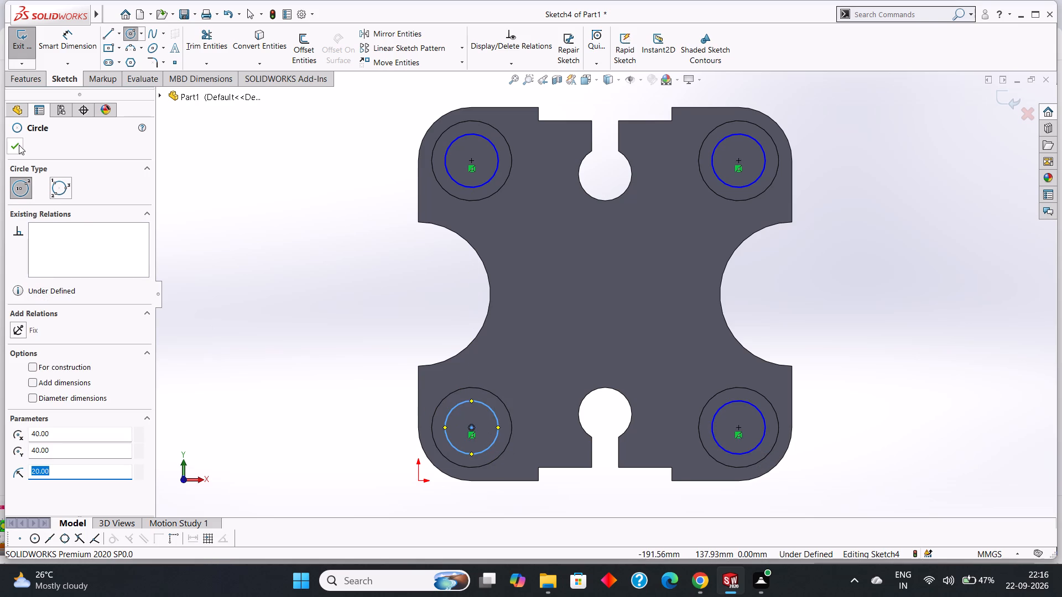
click(13, 148)
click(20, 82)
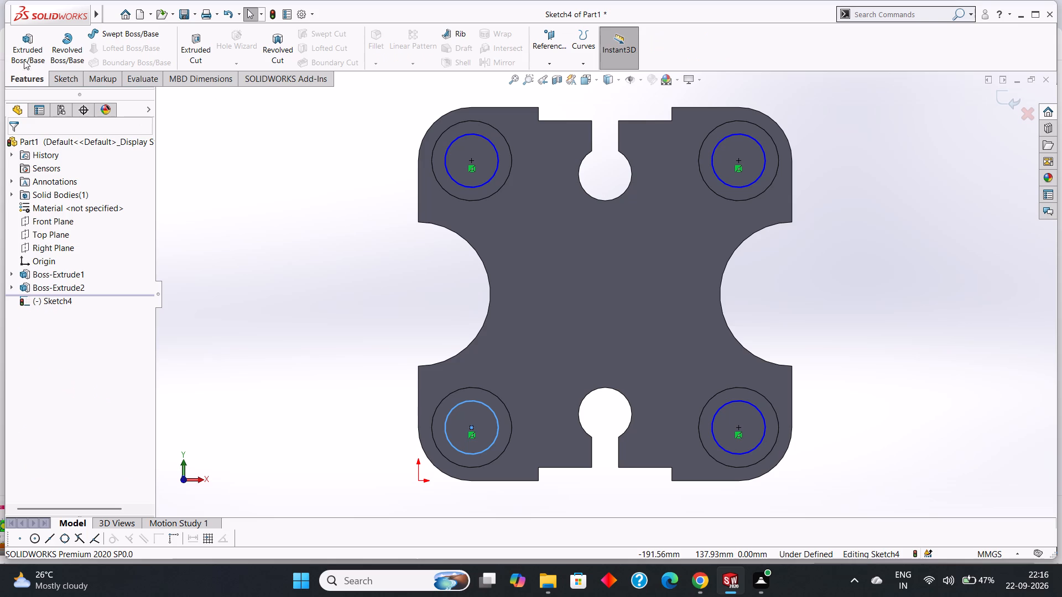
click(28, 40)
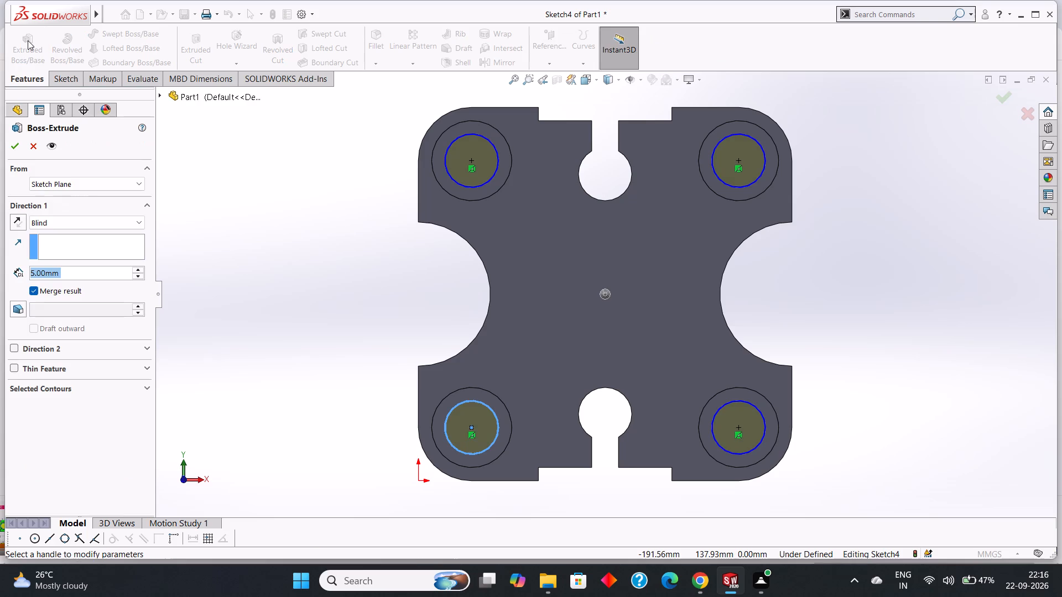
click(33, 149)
Extrude-cut the four corner circles with the Through All end condition to make holes through the plate.
click(194, 38)
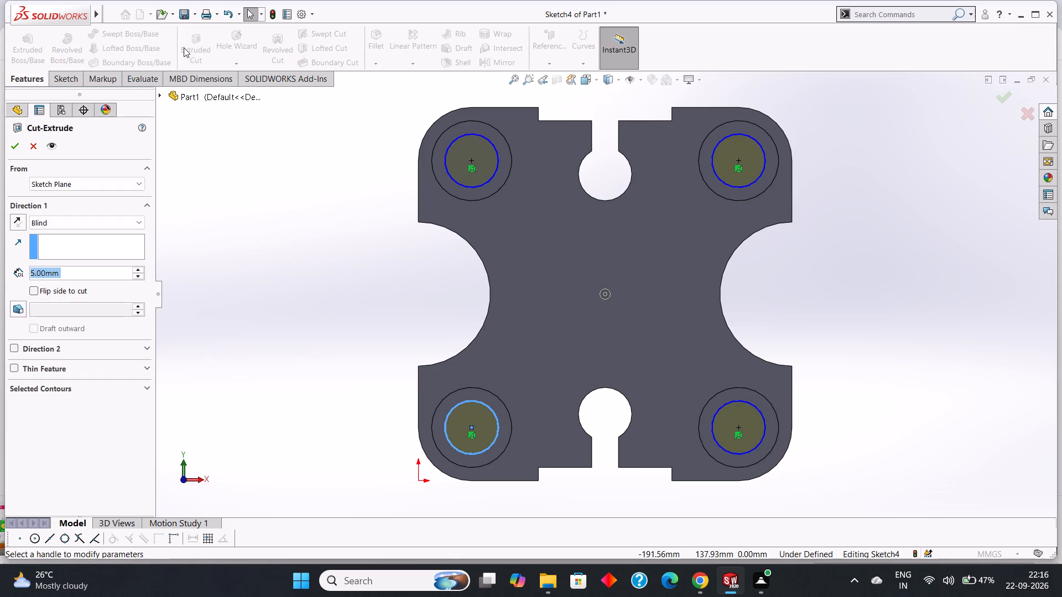
middle_drag(262, 195, 366, 255)
scroll(295, 210, down, 1)
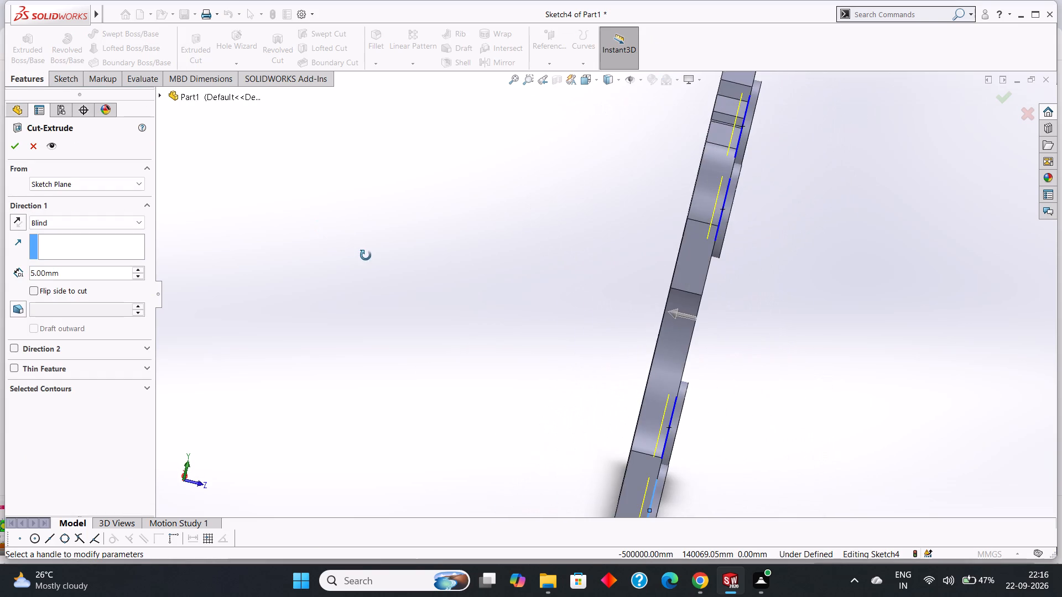
middle_drag(366, 255, 353, 252)
click(110, 221)
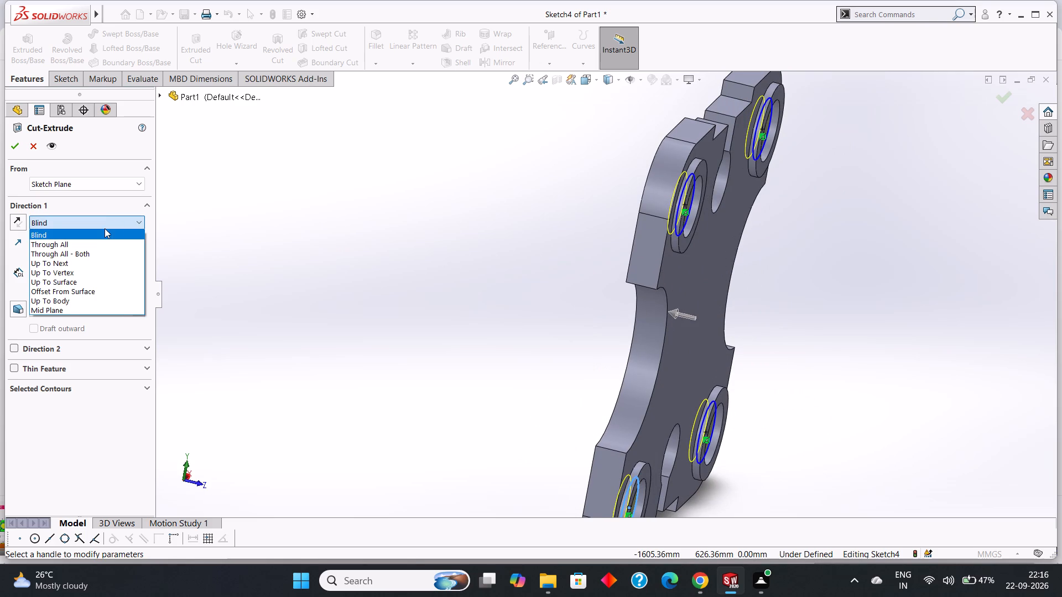
click(87, 241)
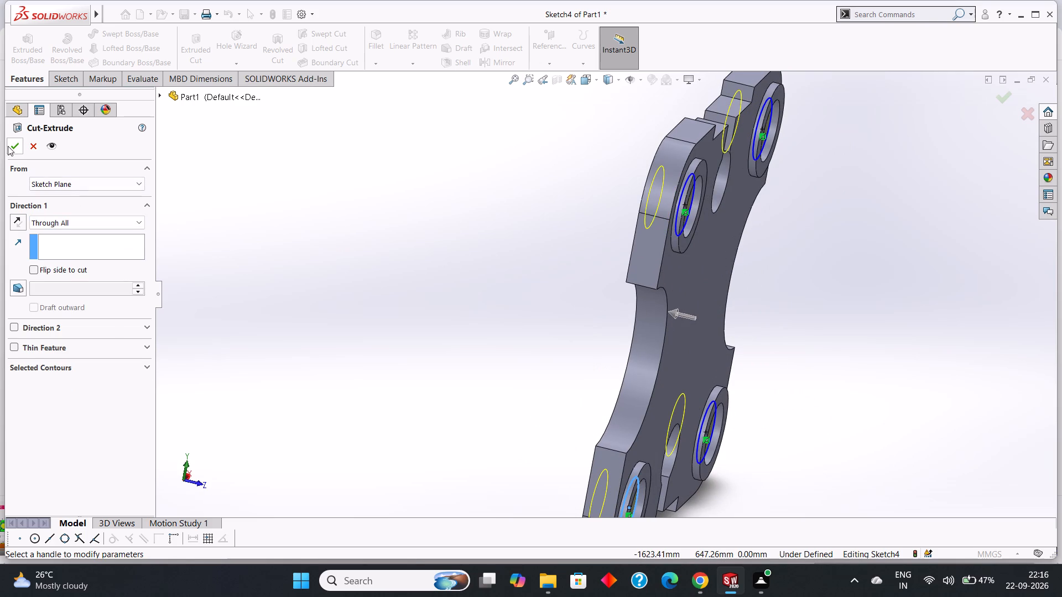
click(12, 146)
click(246, 212)
Examine the plate's corner holes, raised rings and keyhole slots from an angled view.
middle_drag(283, 230, 196, 188)
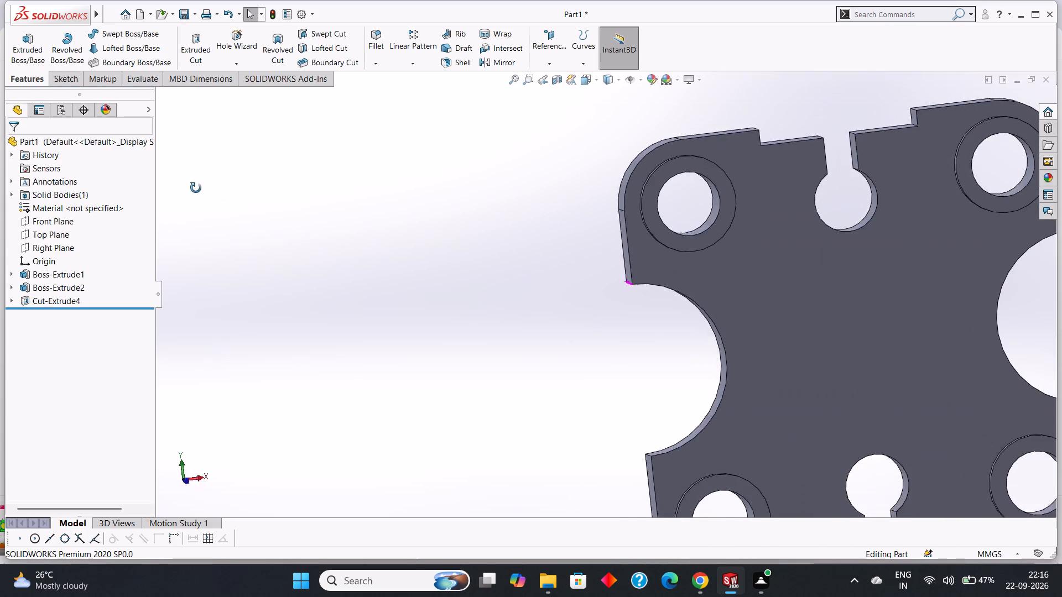
middle_drag(196, 188, 209, 176)
scroll(209, 176, up, 4)
scroll(336, 268, down, 2)
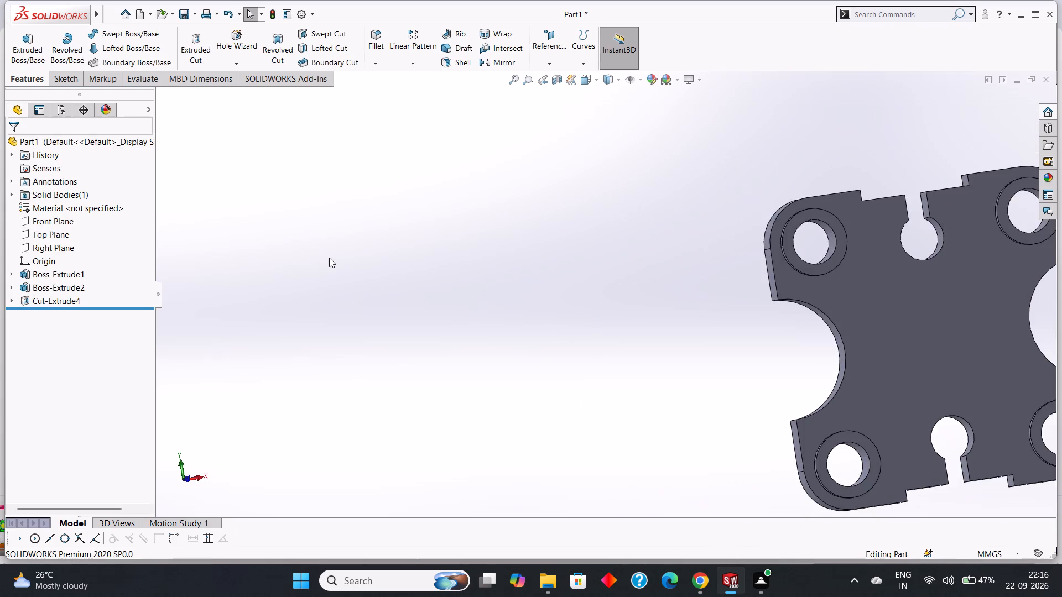
scroll(328, 256, up, 3)
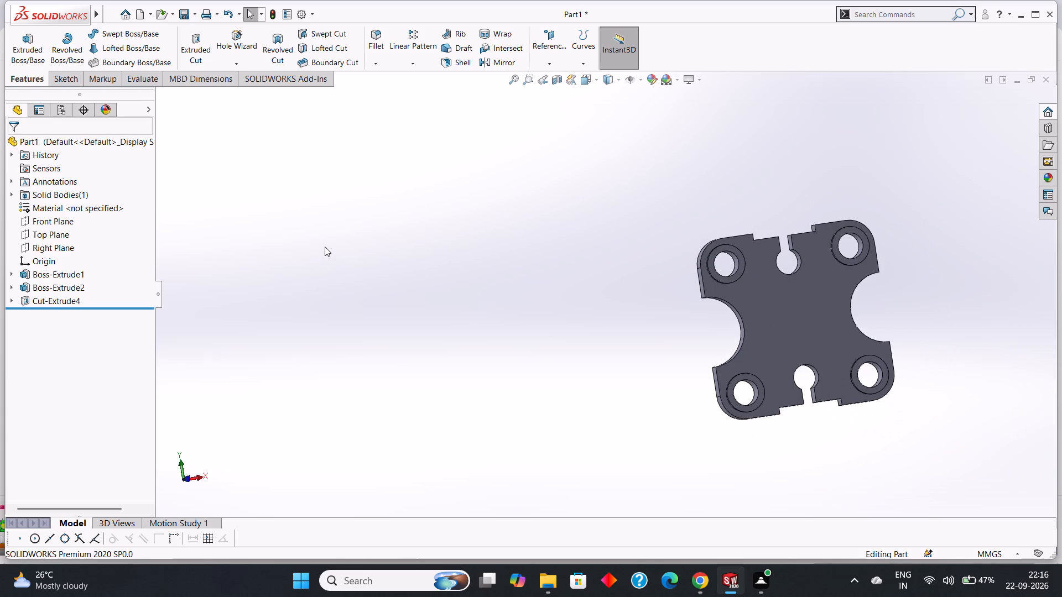
scroll(347, 263, up, 2)
scroll(344, 260, down, 1)
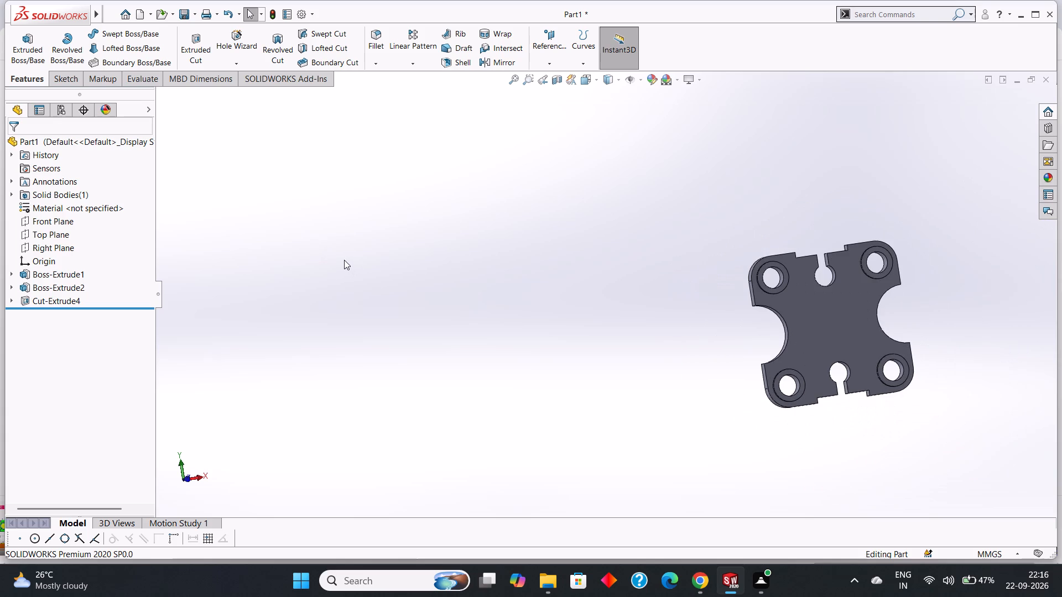
scroll(1012, 376, down, 3)
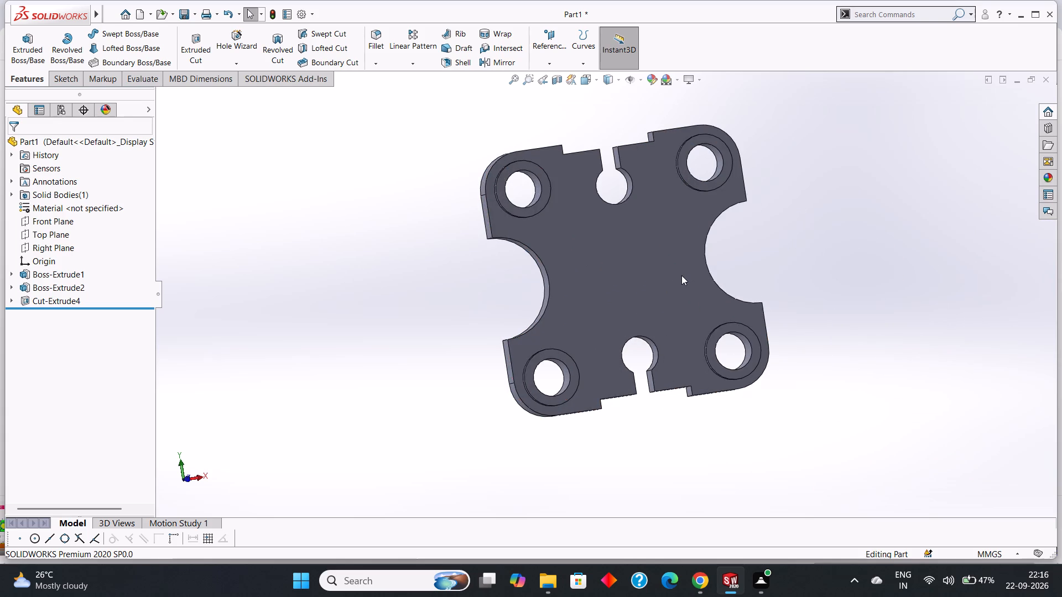
scroll(681, 275, up, 1)
scroll(680, 272, down, 2)
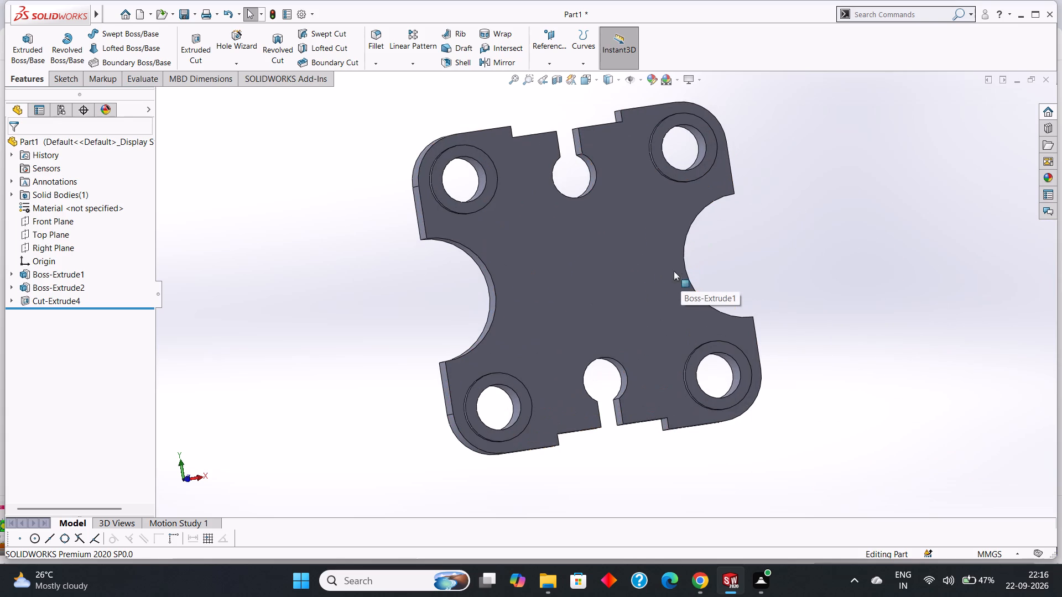
scroll(625, 265, up, 1)
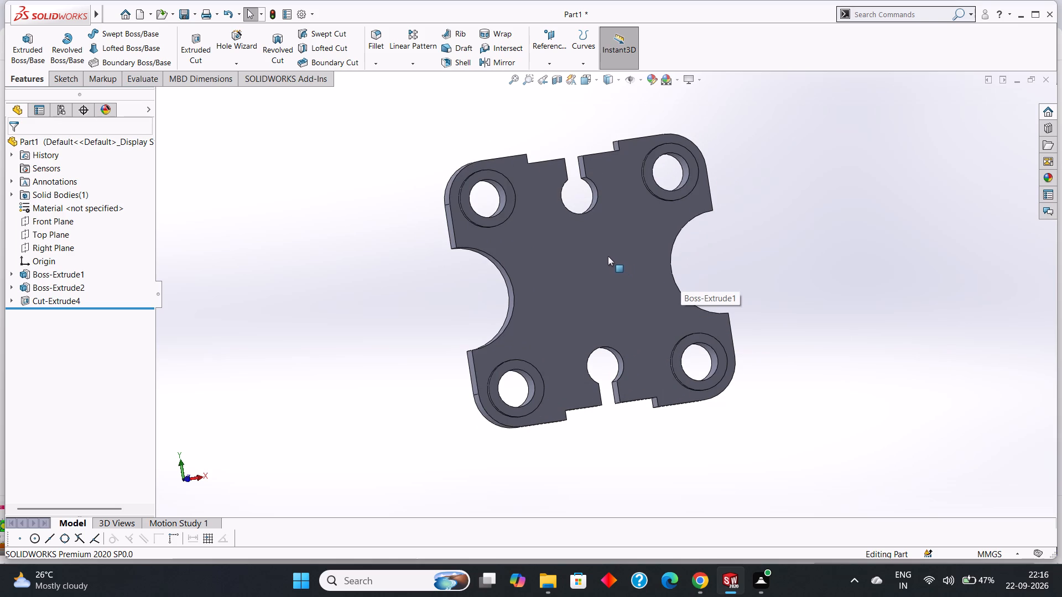
scroll(591, 245, down, 1)
scroll(591, 245, up, 1)
Colour the plate's large flat face, excluding the corner rings, bright green from the basic colours.
click(589, 256)
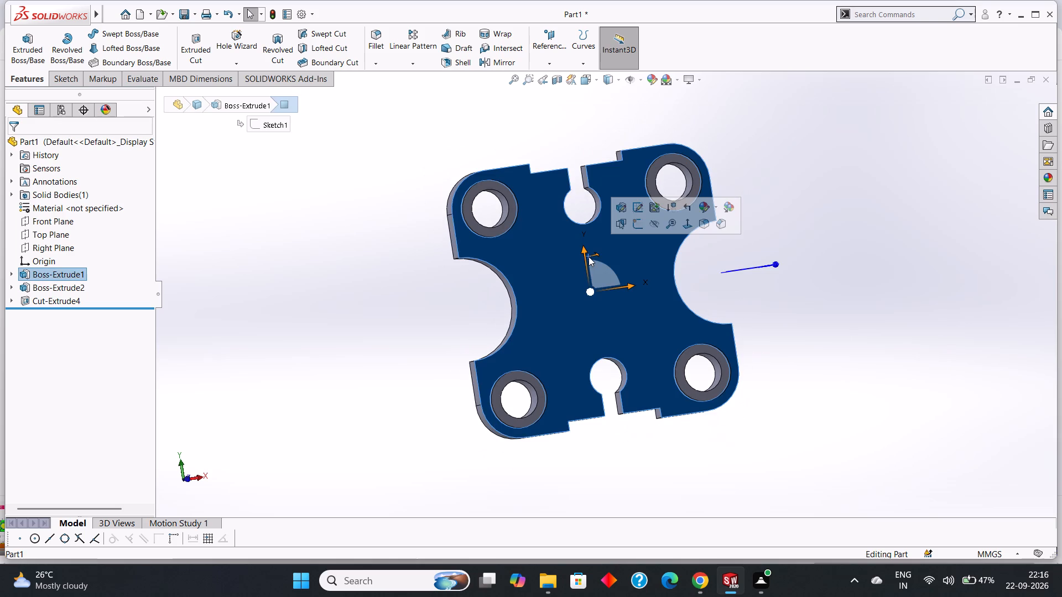
click(69, 75)
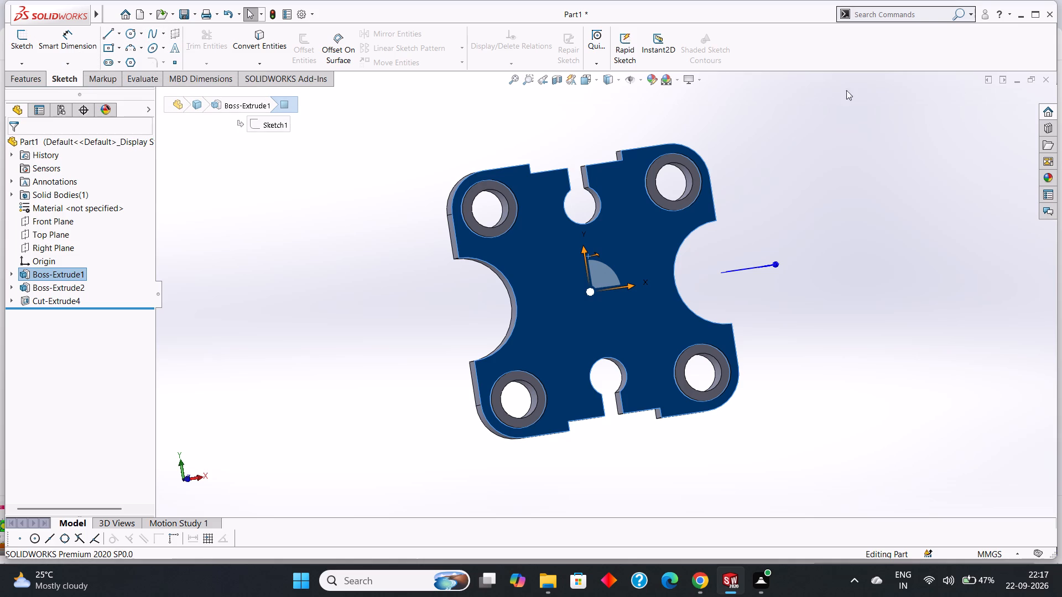
click(652, 76)
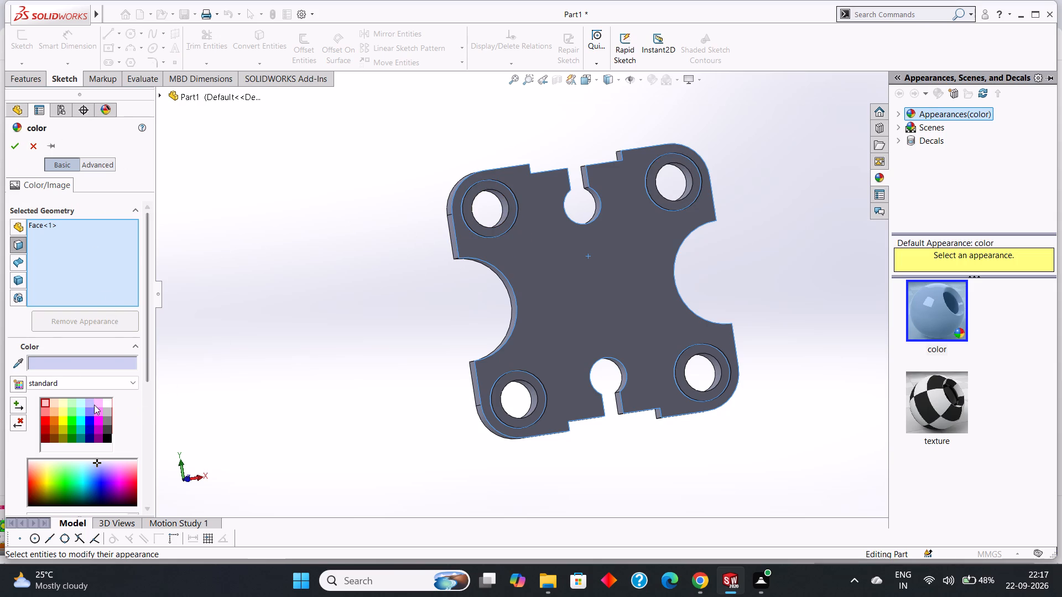
click(55, 358)
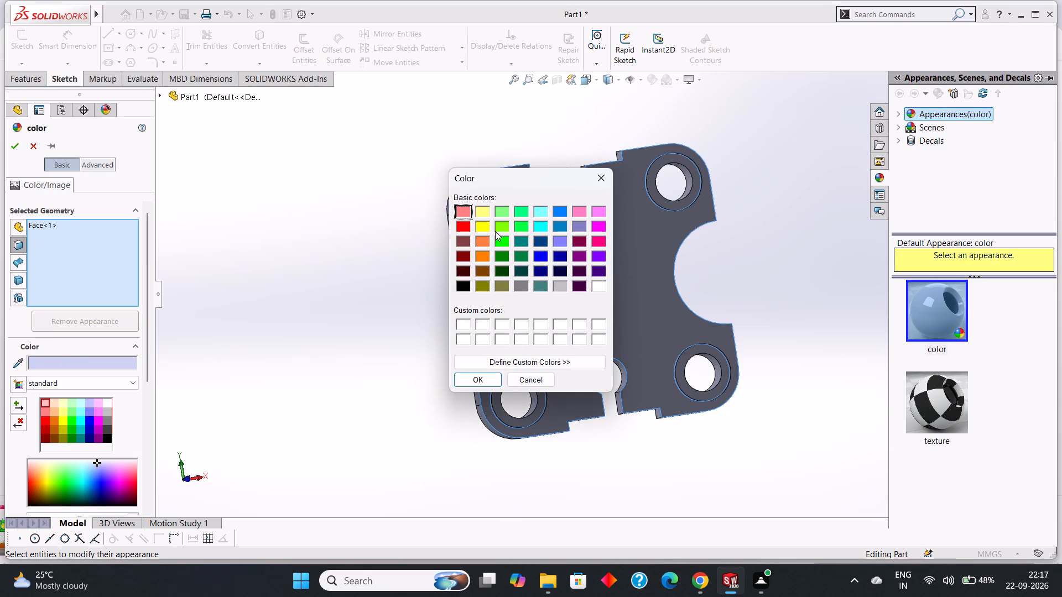
click(506, 226)
click(480, 378)
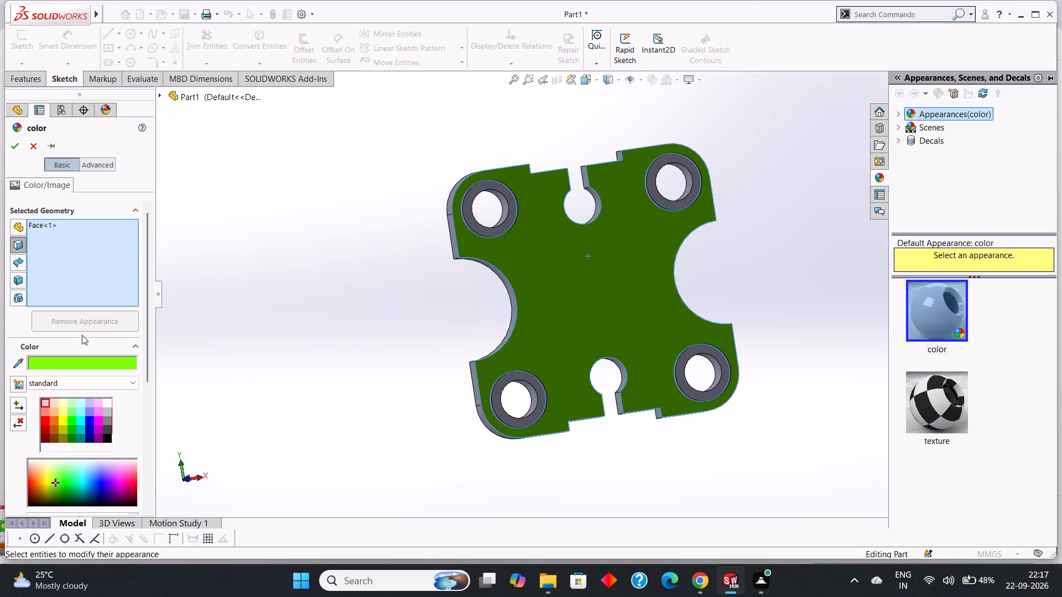
click(66, 363)
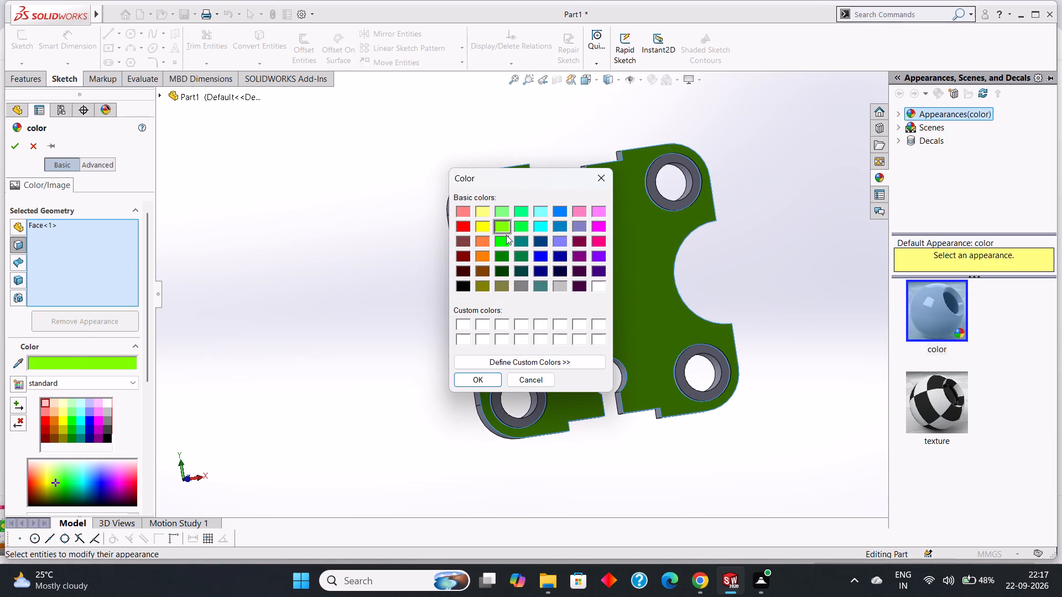
click(504, 240)
click(473, 386)
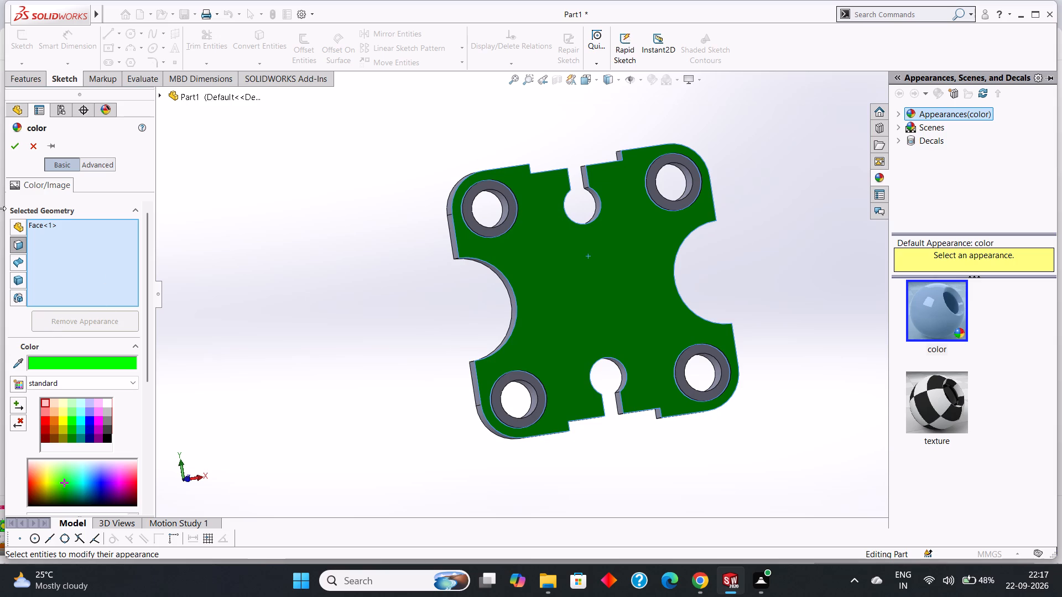
click(19, 142)
click(747, 179)
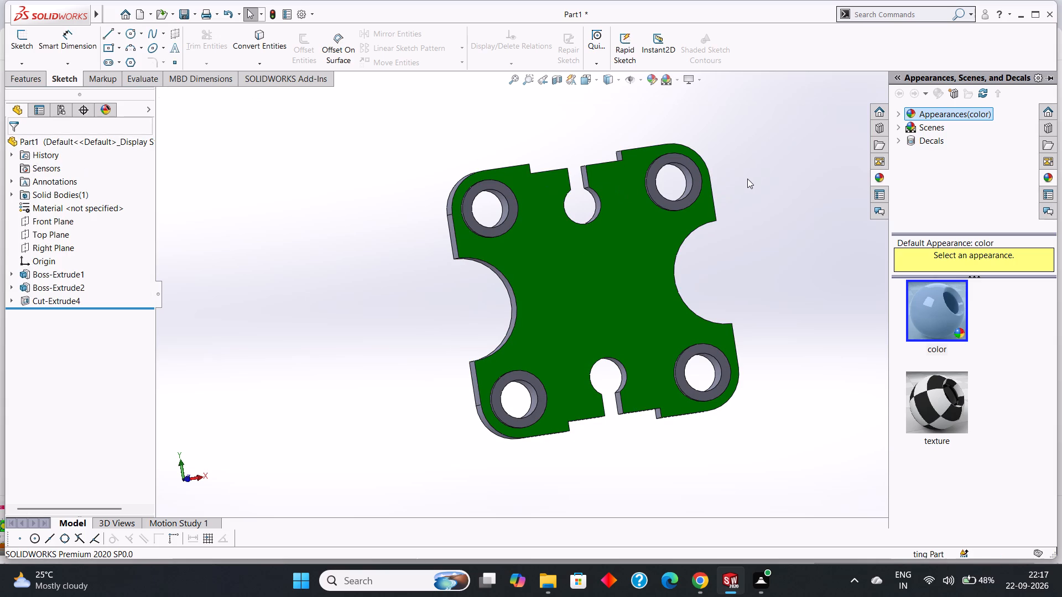
Colour the flat annular faces of all four raised corner rings blue from the basic colours.
middle_drag(864, 238, 833, 250)
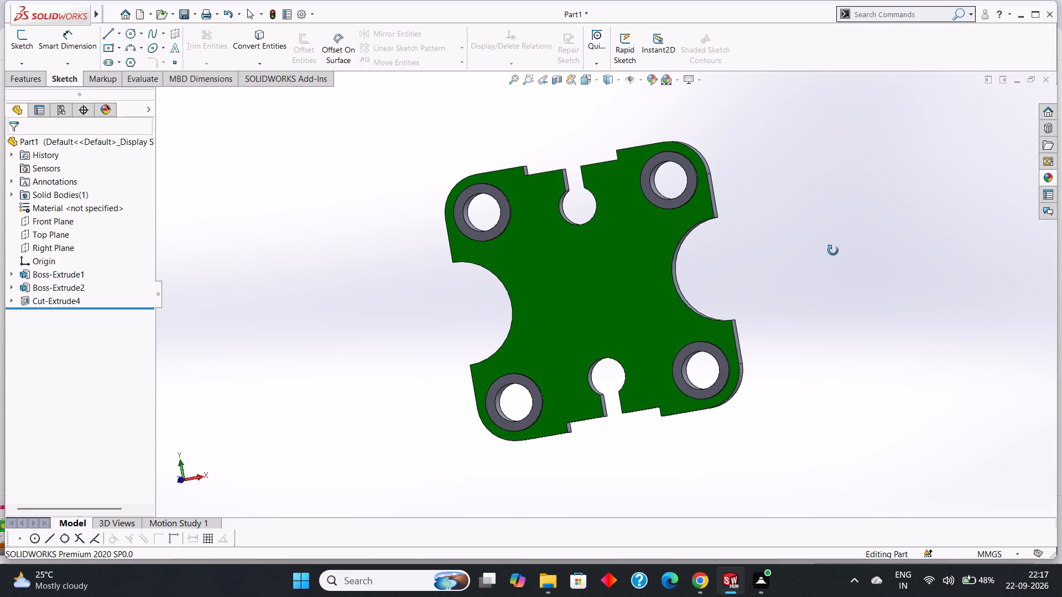
middle_drag(833, 250, 847, 250)
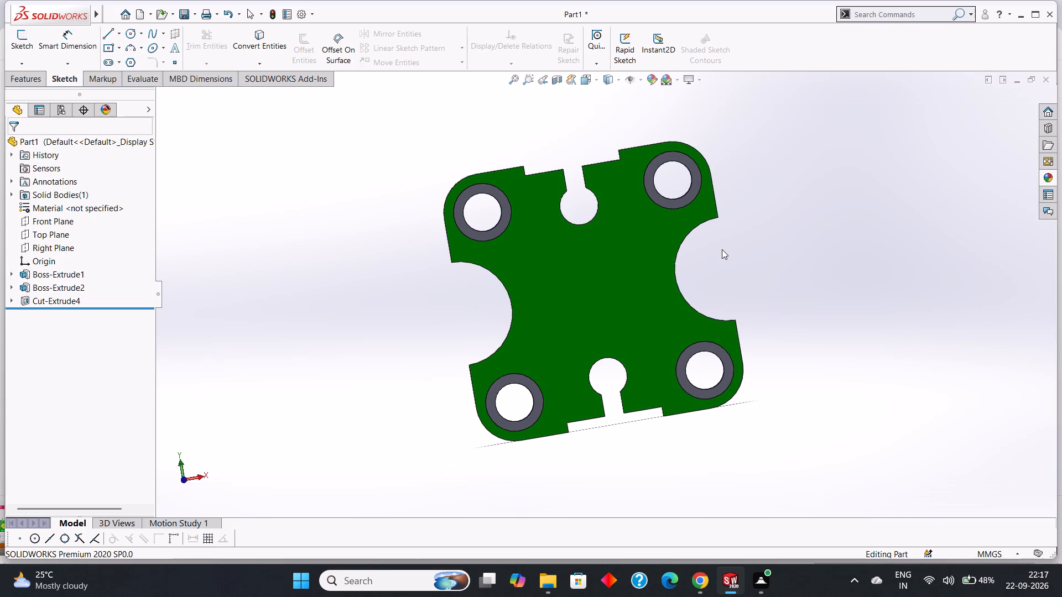
click(491, 187)
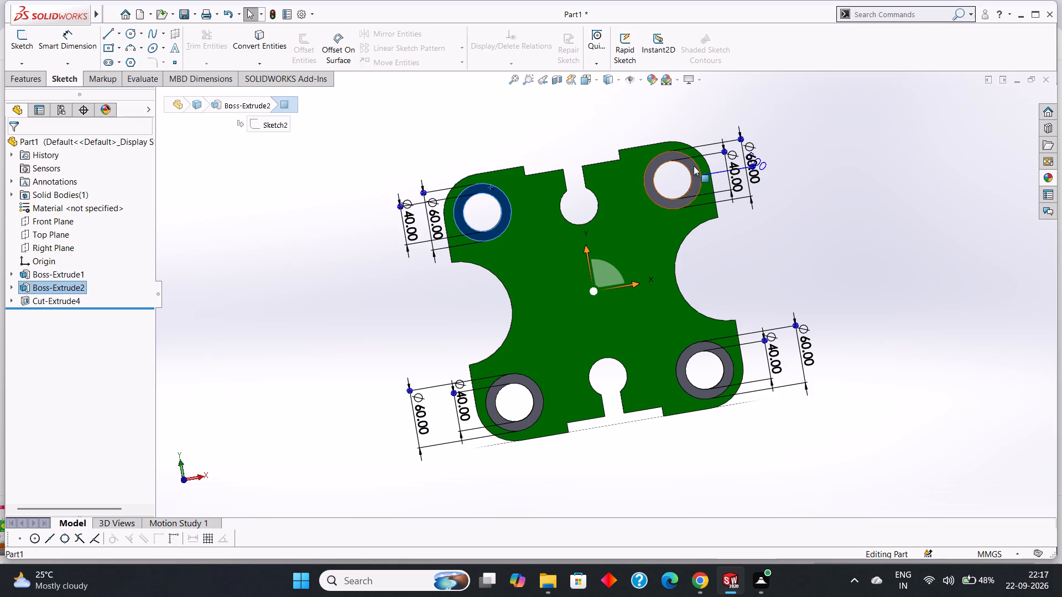
ctrl+click(694, 166)
ctrl+click(715, 345)
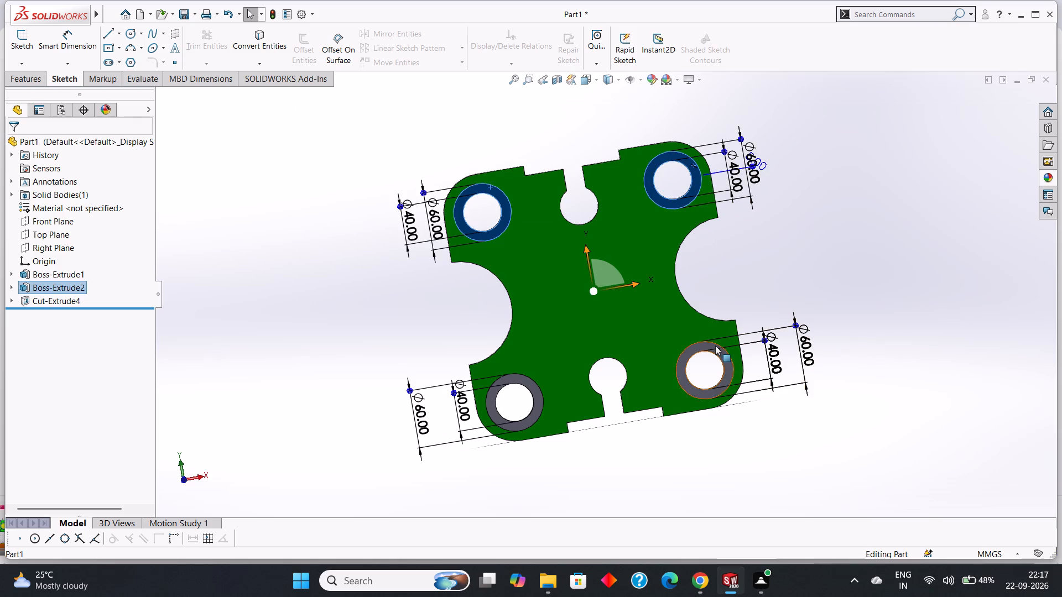
ctrl+click(526, 380)
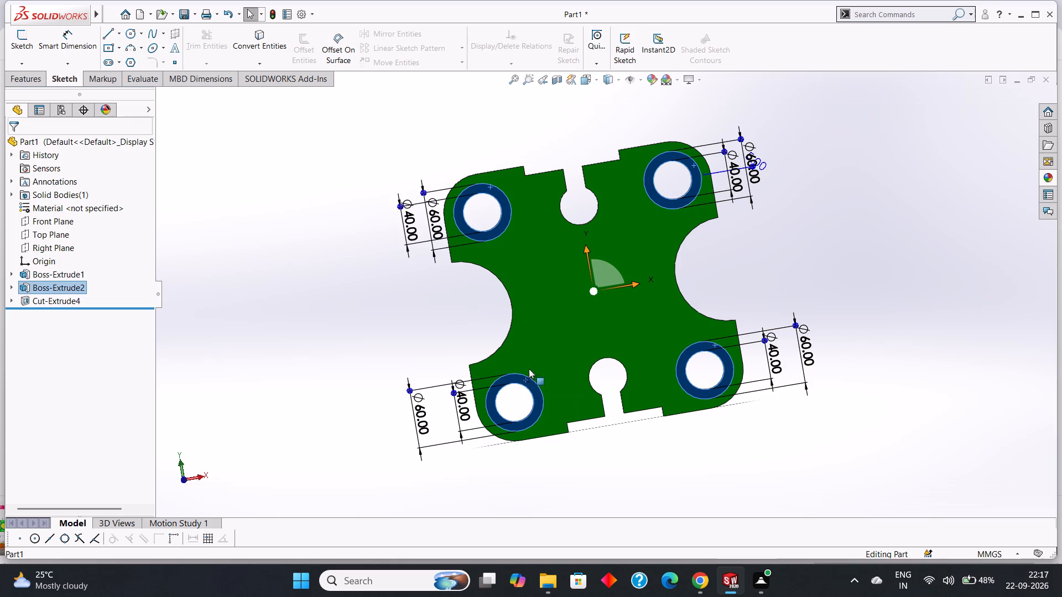
click(648, 77)
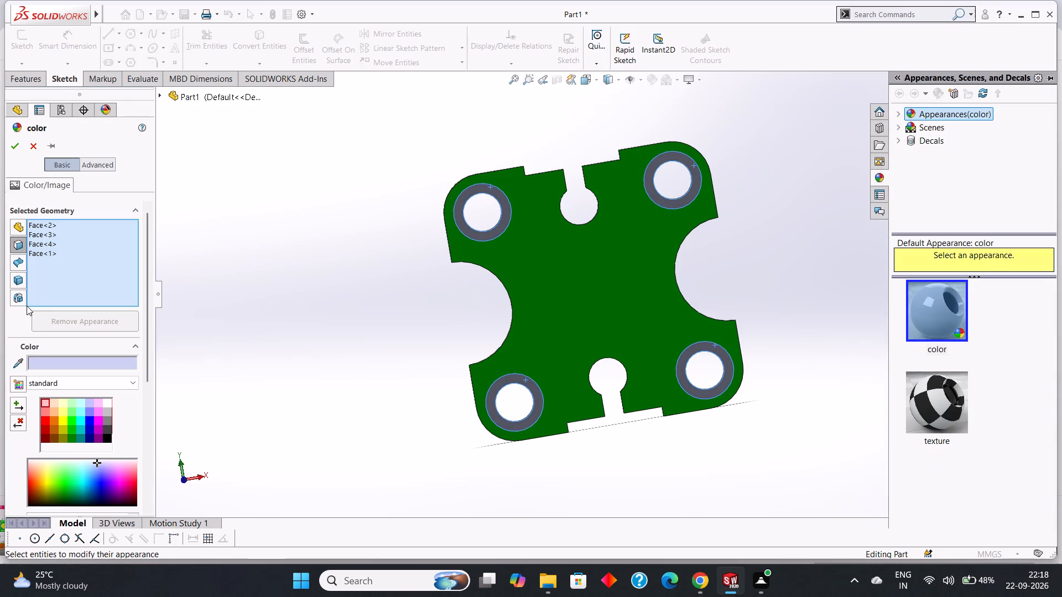
click(59, 362)
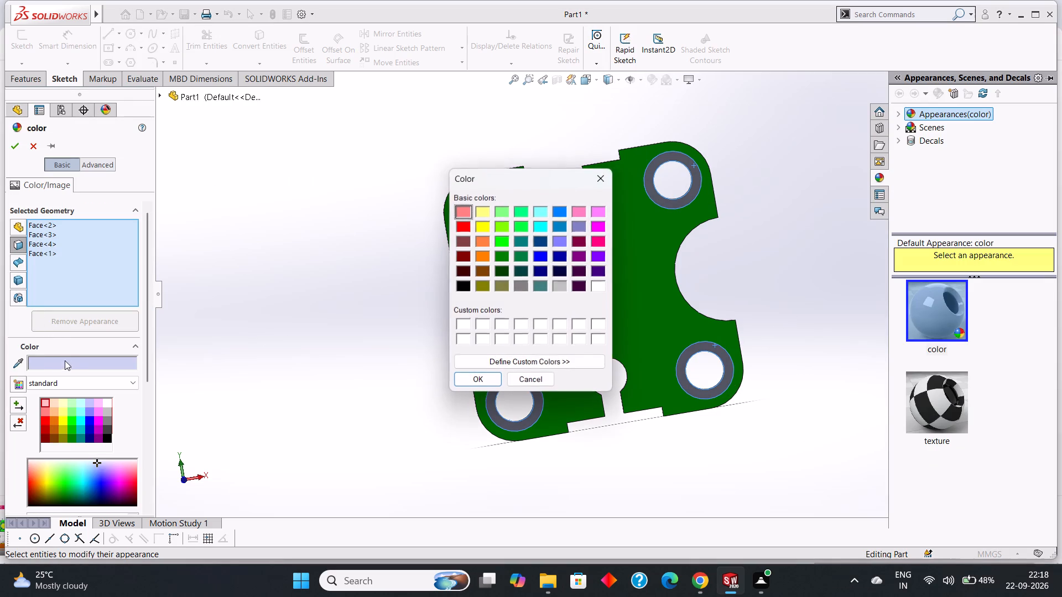
click(541, 256)
click(490, 379)
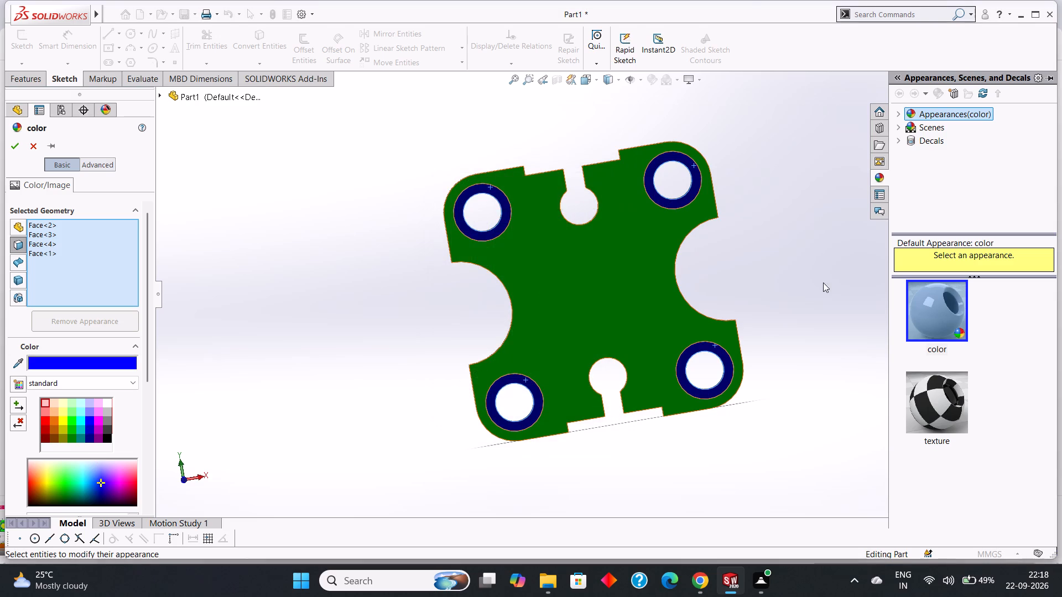
click(12, 141)
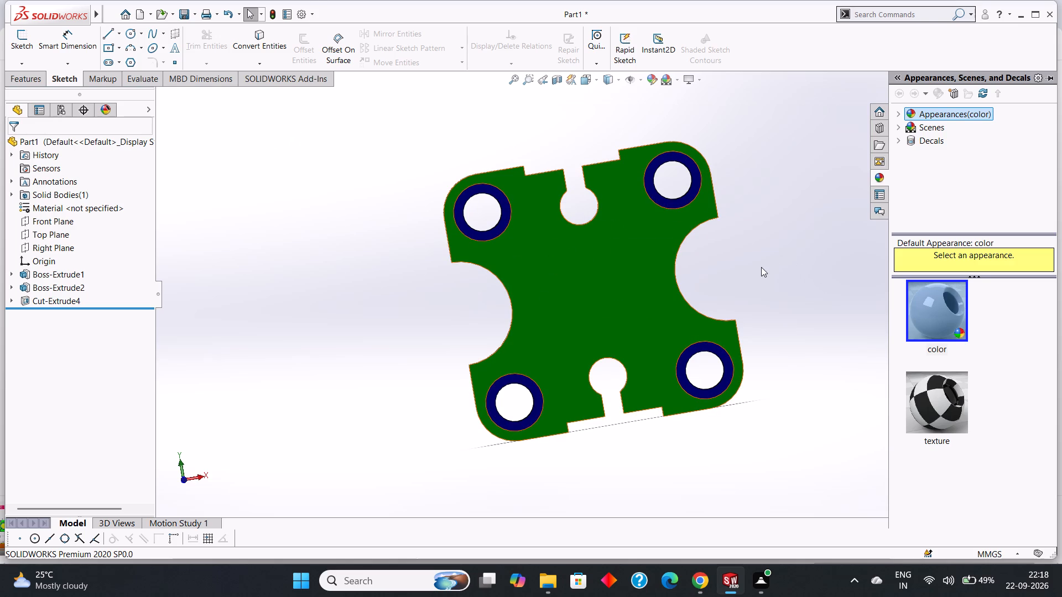
Colour the inner cylindrical walls of all four 40 mm corner holes magenta from the basic colours.
middle_drag(761, 267, 754, 187)
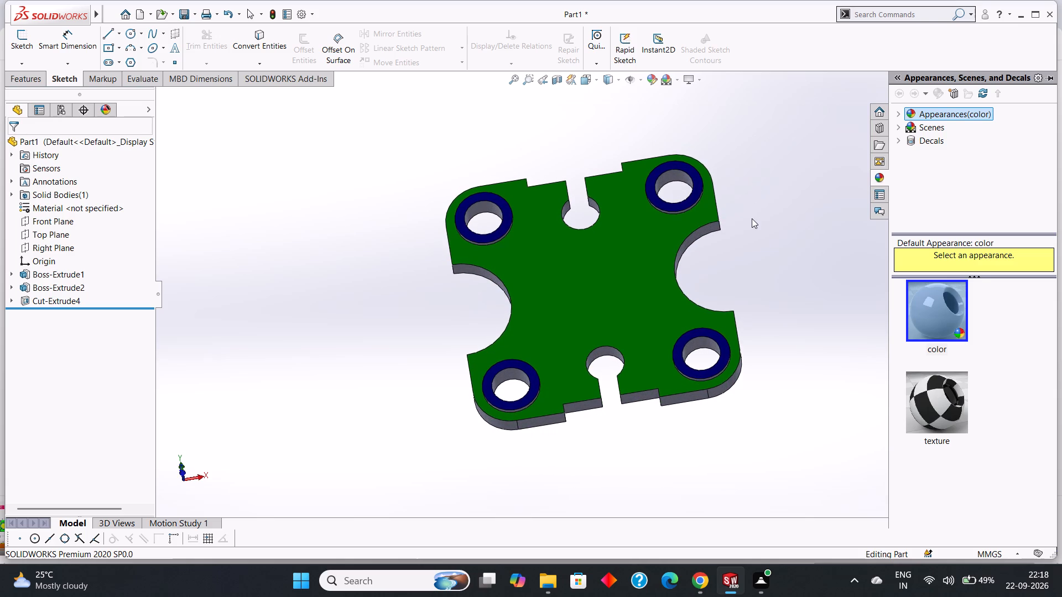
scroll(752, 218, up, 1)
scroll(613, 219, down, 3)
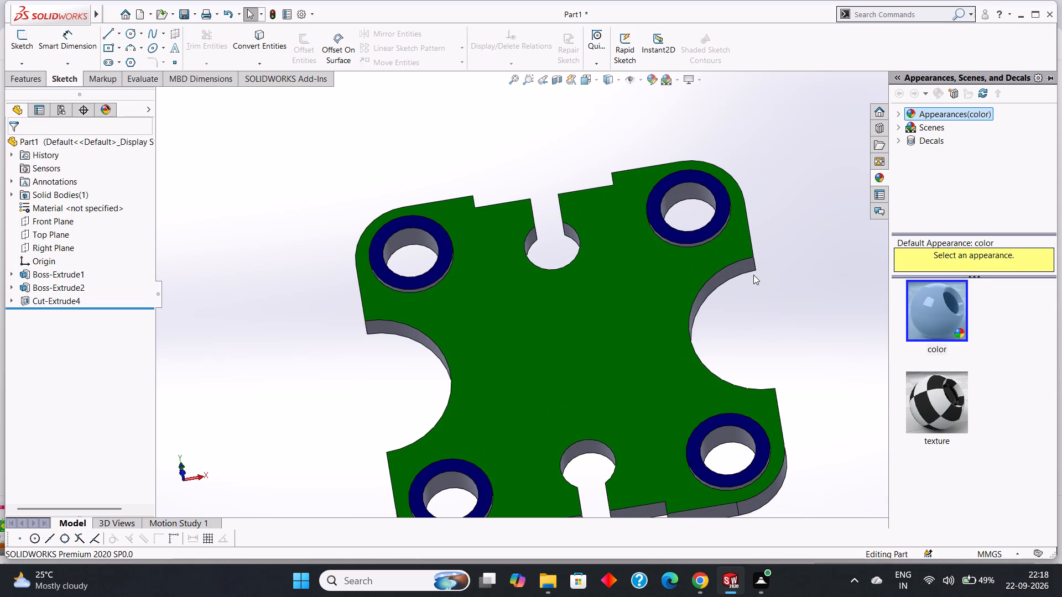
scroll(753, 275, down, 1)
scroll(749, 270, up, 2)
scroll(417, 239, down, 2)
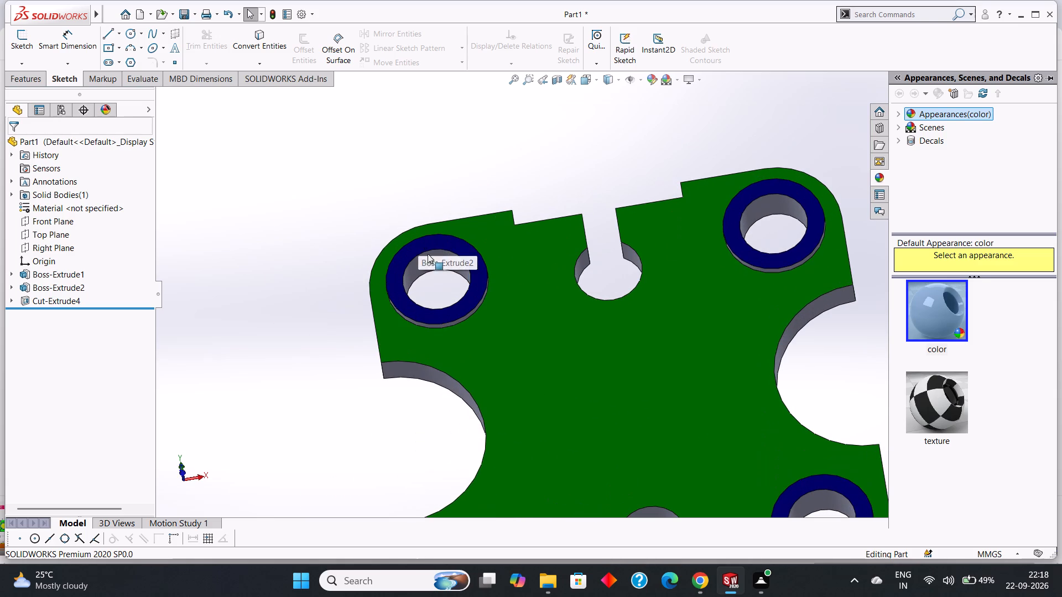
click(422, 263)
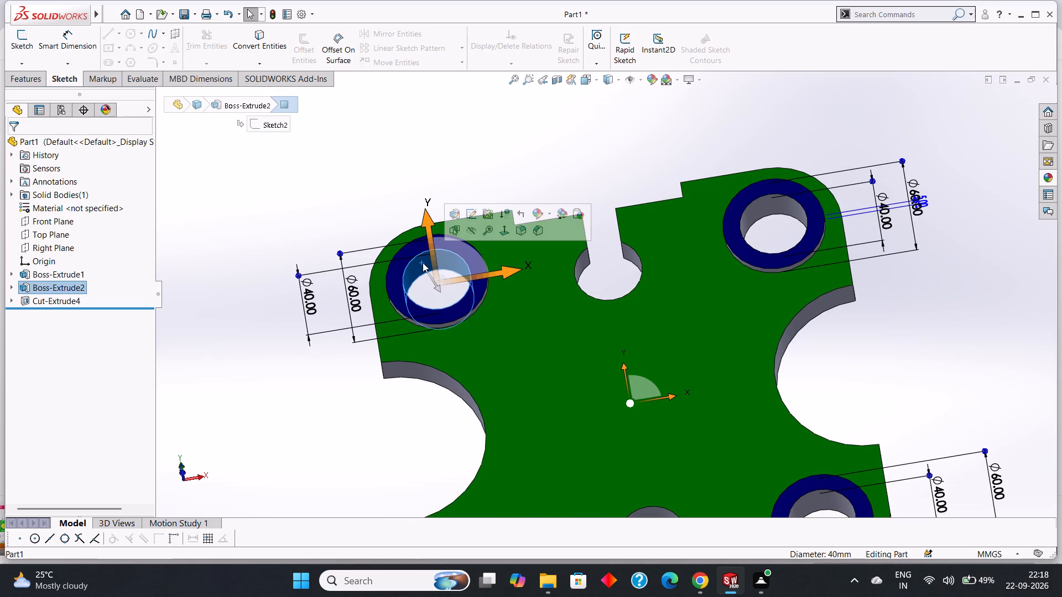
ctrl+click(761, 203)
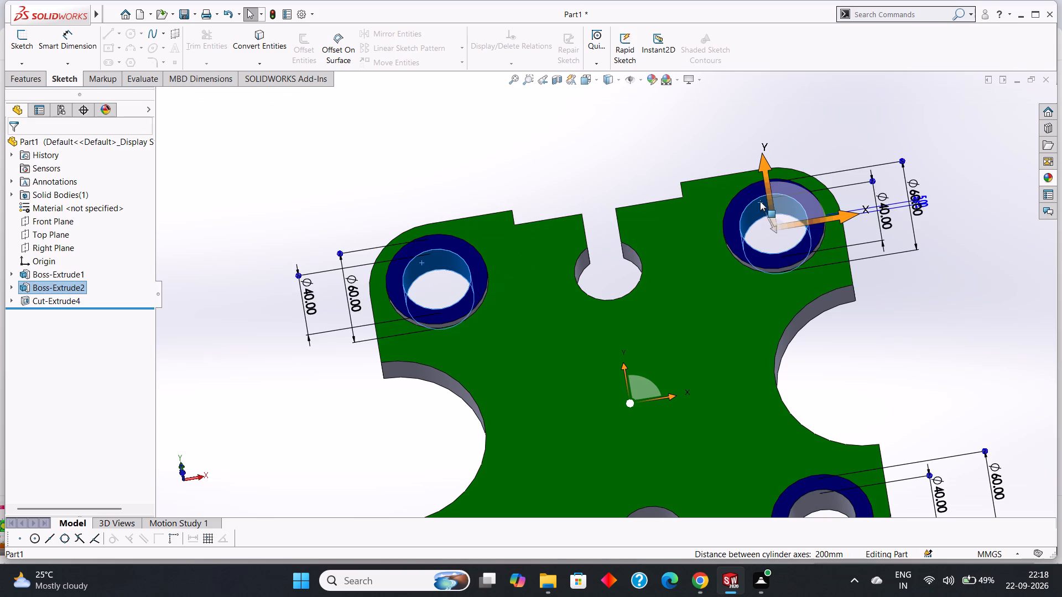
ctrl+scroll(760, 201, up, 2)
ctrl+scroll(754, 436, down, 3)
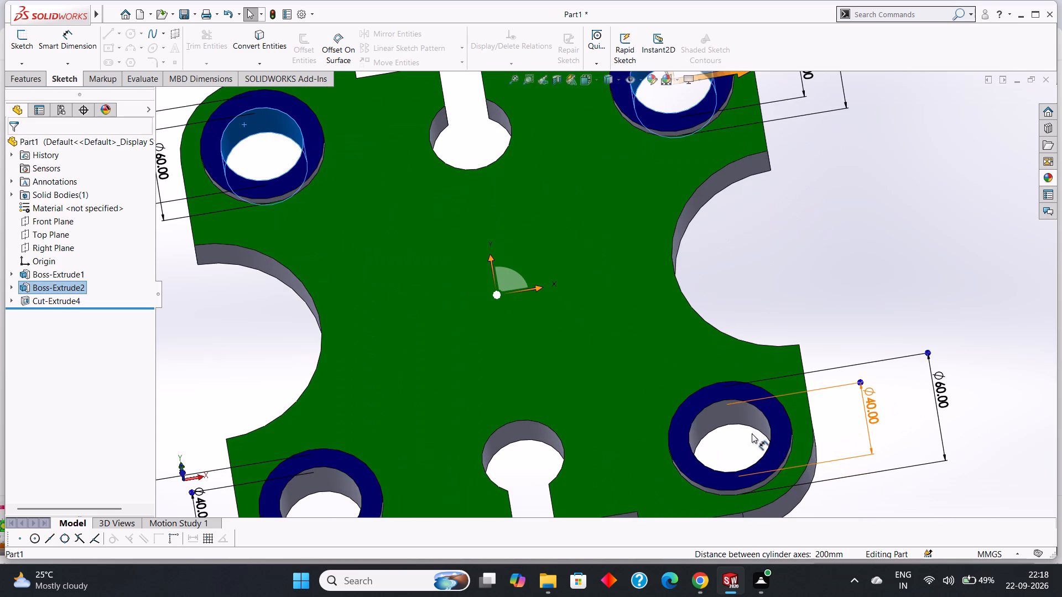
ctrl+click(719, 407)
ctrl+scroll(734, 401, up, 5)
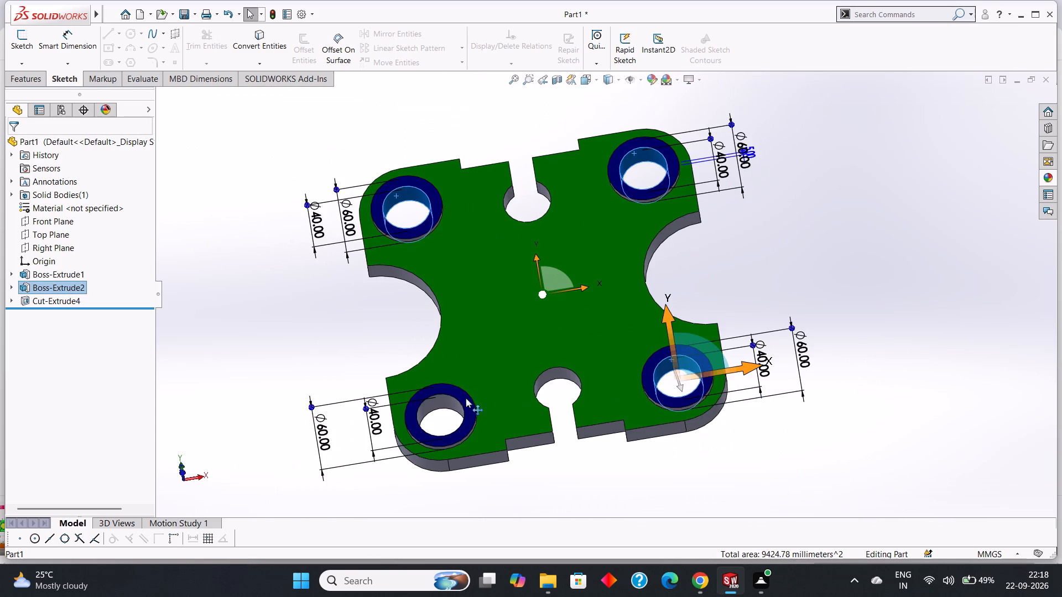
ctrl+scroll(447, 400, down, 4)
ctrl+click(506, 348)
ctrl+scroll(507, 347, up, 4)
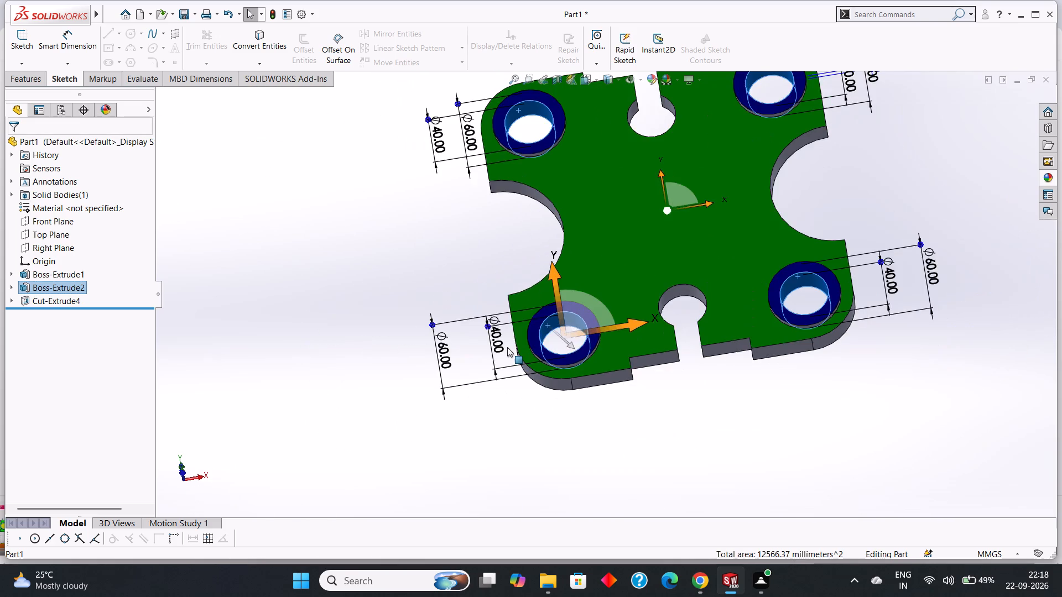
ctrl+scroll(508, 347, up, 2)
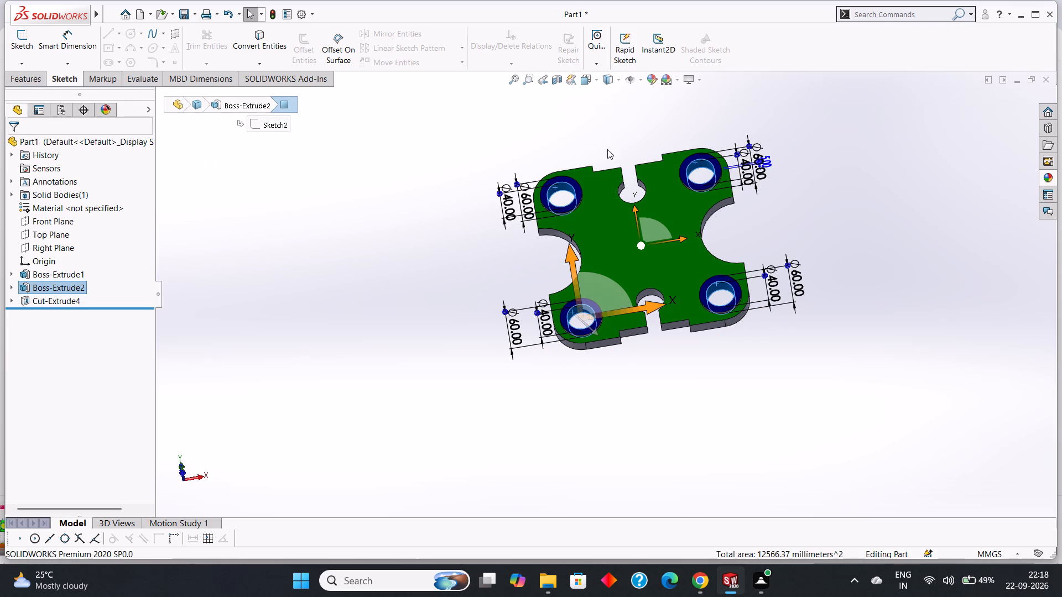
click(652, 82)
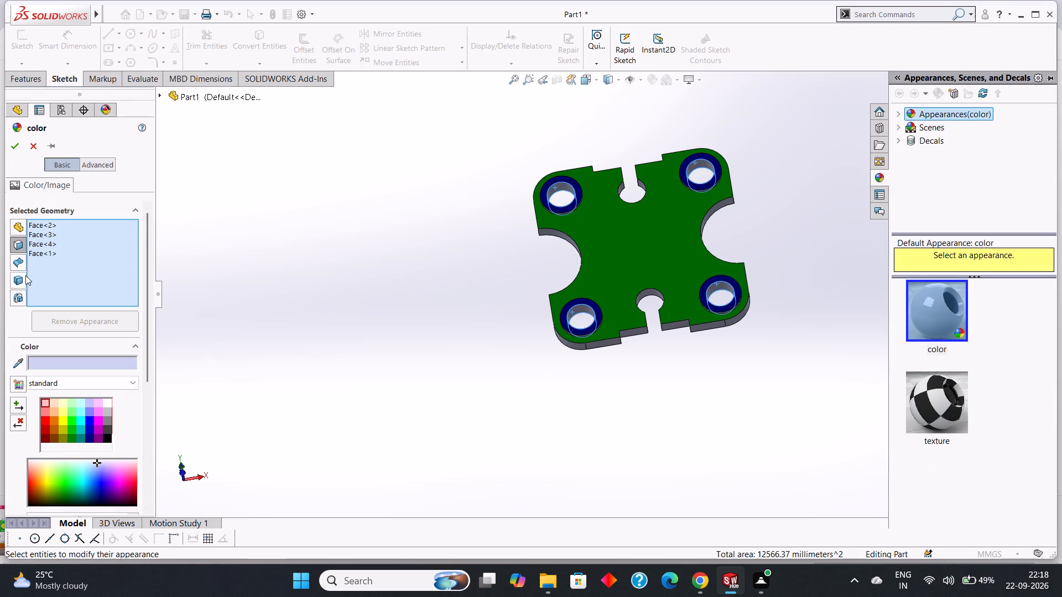
click(60, 358)
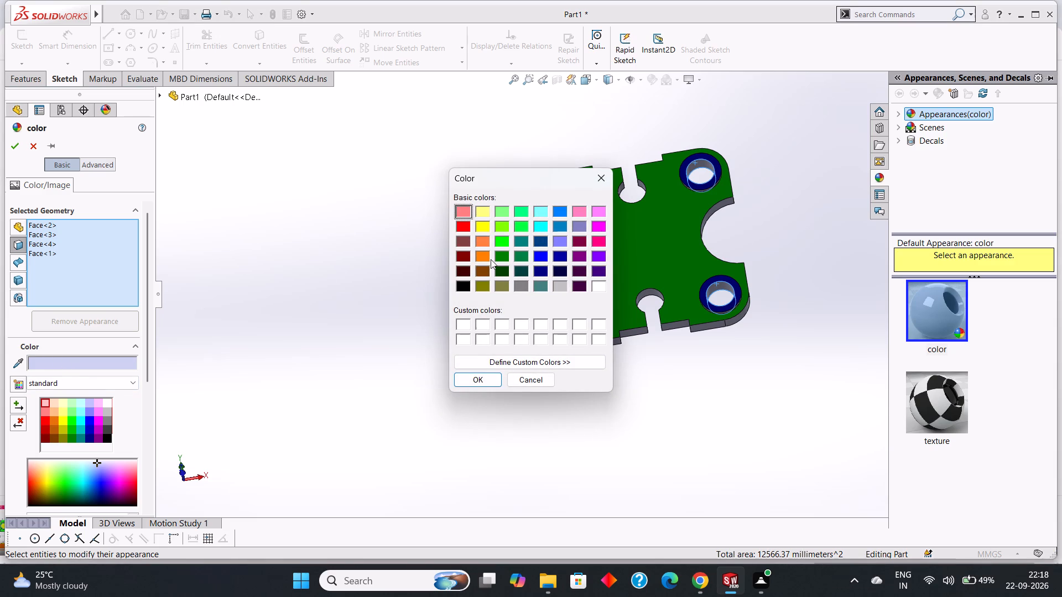
click(598, 229)
click(475, 381)
click(638, 426)
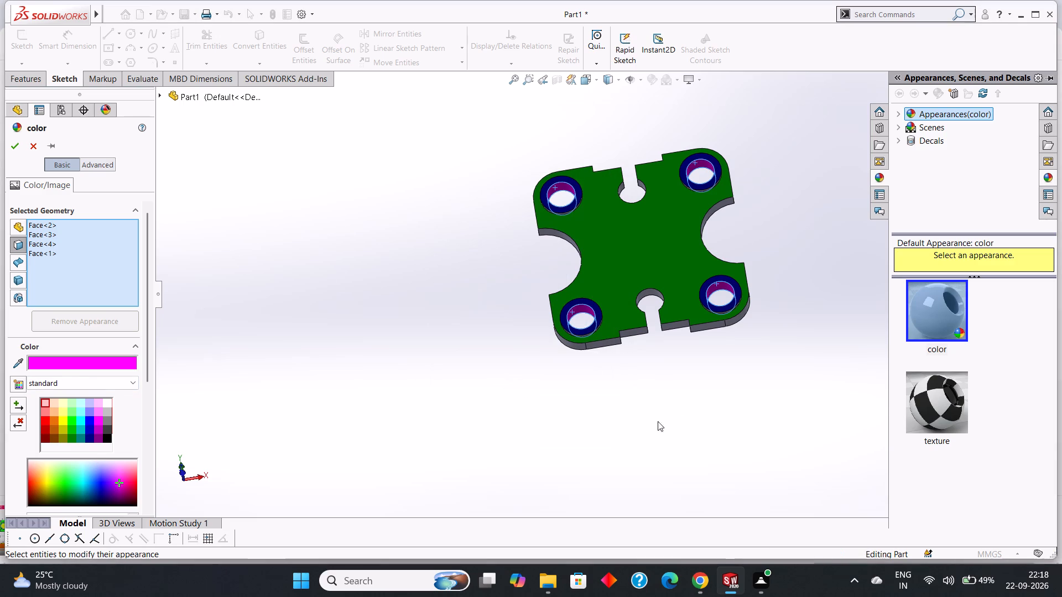
click(694, 405)
click(873, 292)
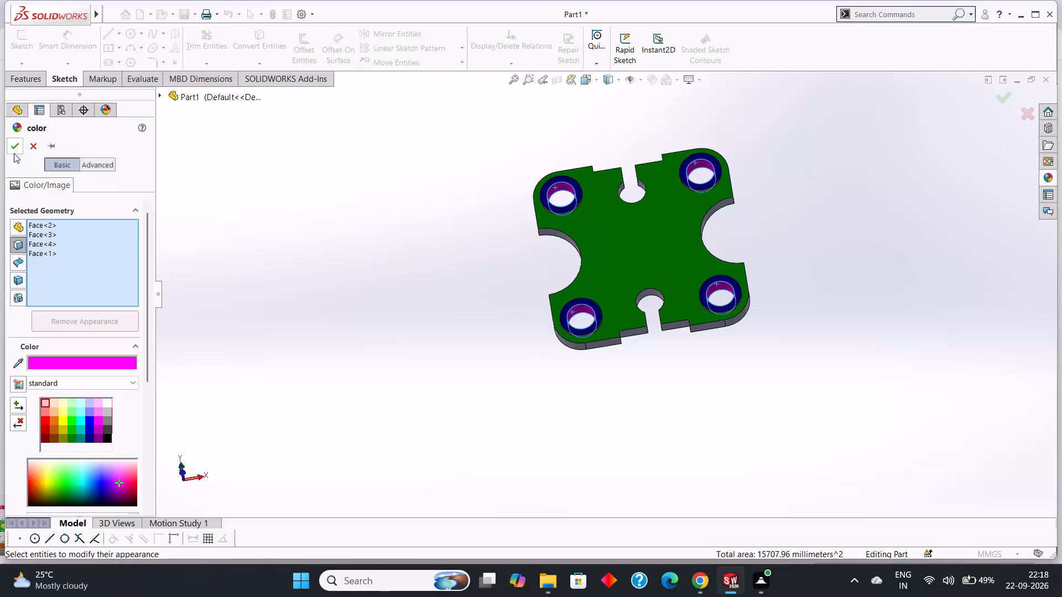
click(14, 153)
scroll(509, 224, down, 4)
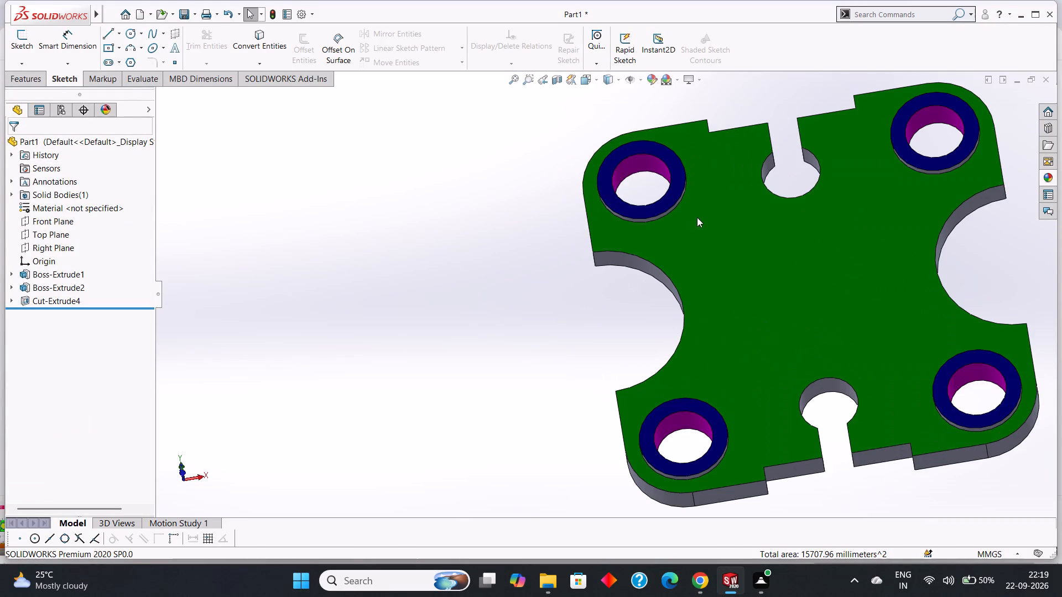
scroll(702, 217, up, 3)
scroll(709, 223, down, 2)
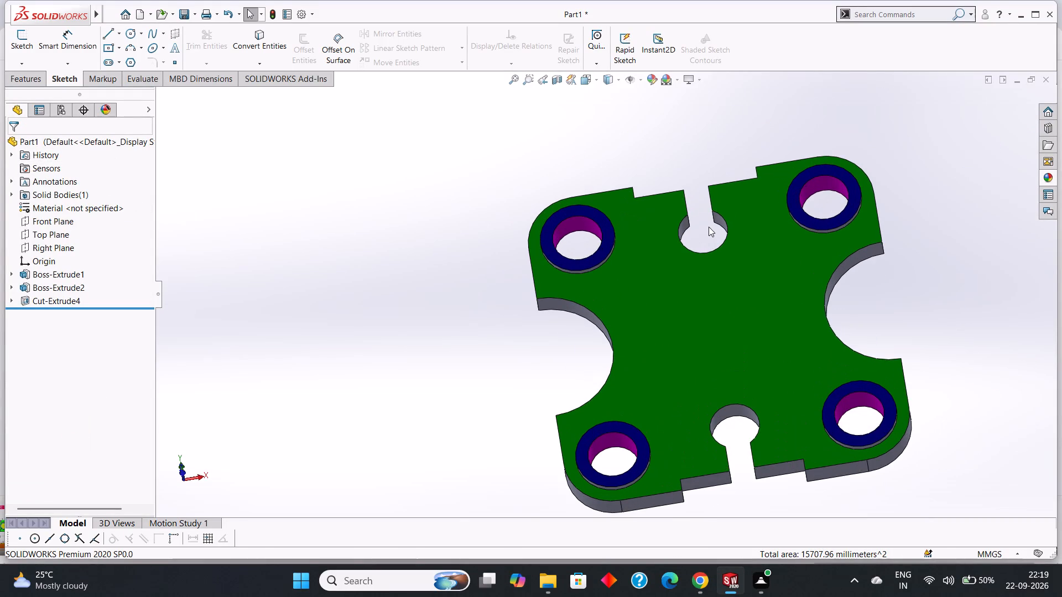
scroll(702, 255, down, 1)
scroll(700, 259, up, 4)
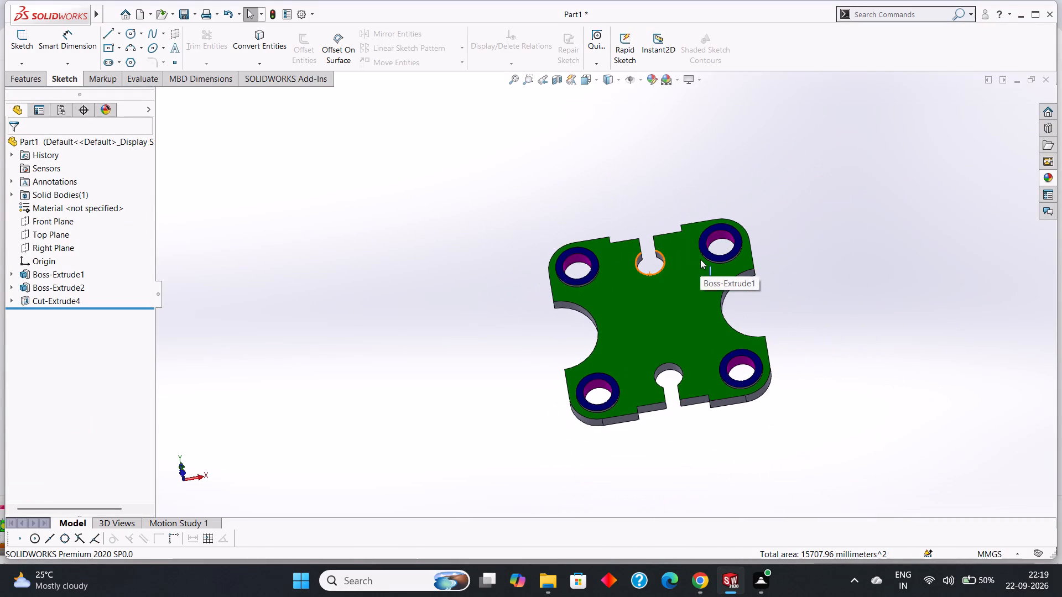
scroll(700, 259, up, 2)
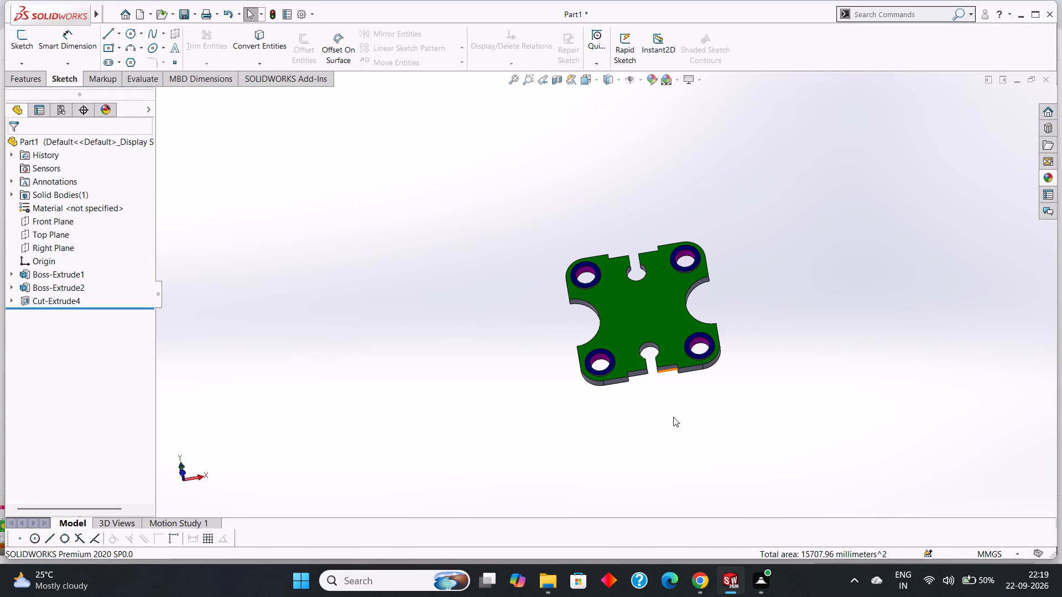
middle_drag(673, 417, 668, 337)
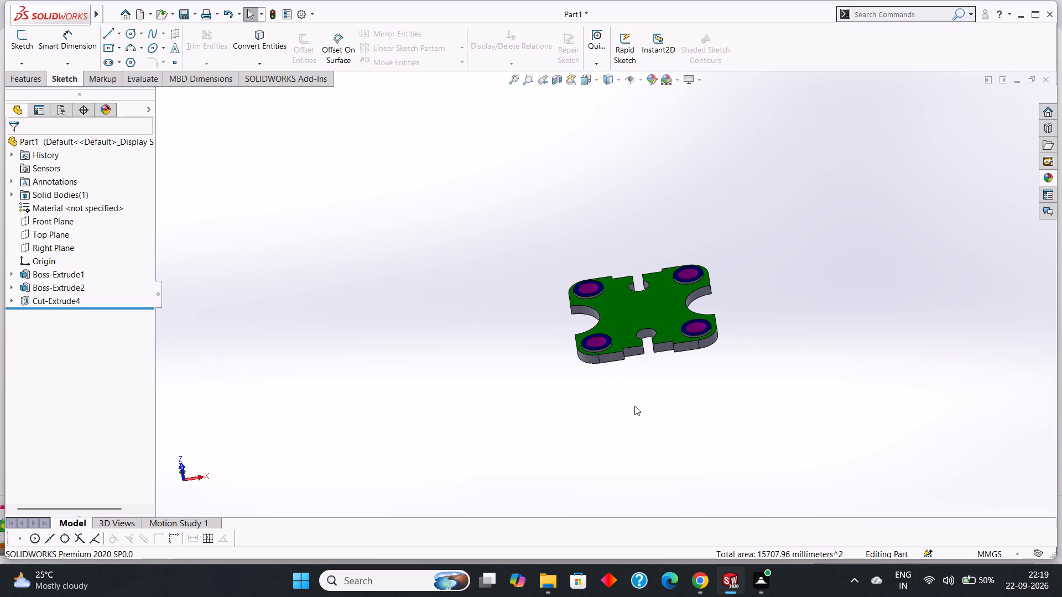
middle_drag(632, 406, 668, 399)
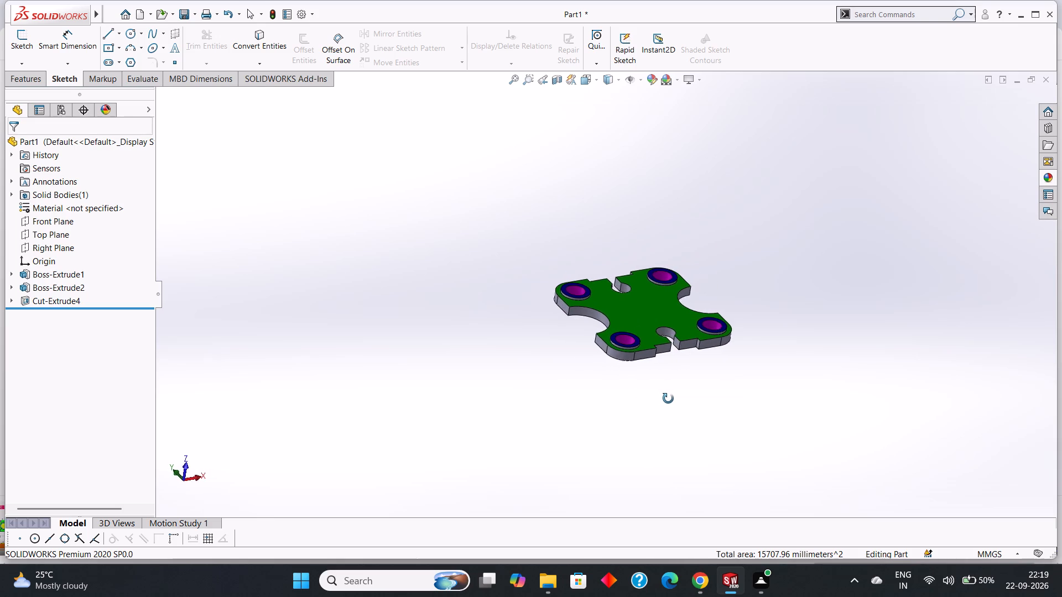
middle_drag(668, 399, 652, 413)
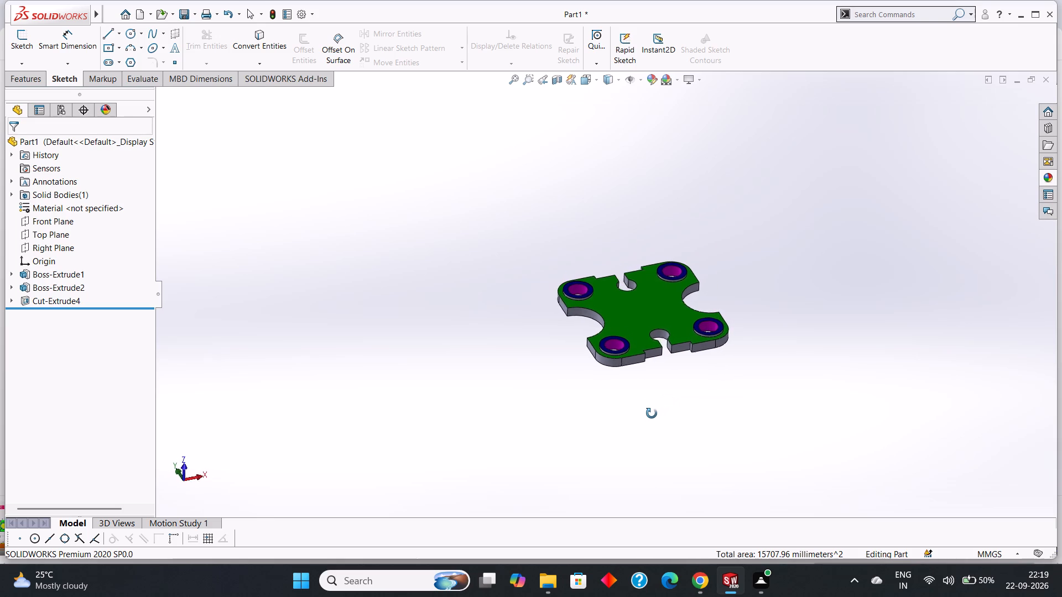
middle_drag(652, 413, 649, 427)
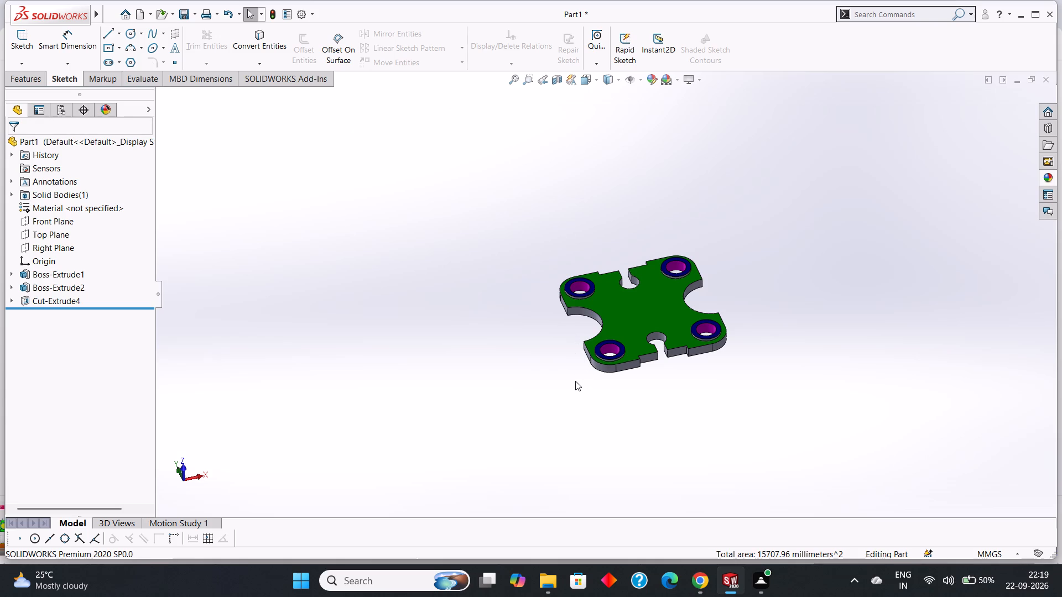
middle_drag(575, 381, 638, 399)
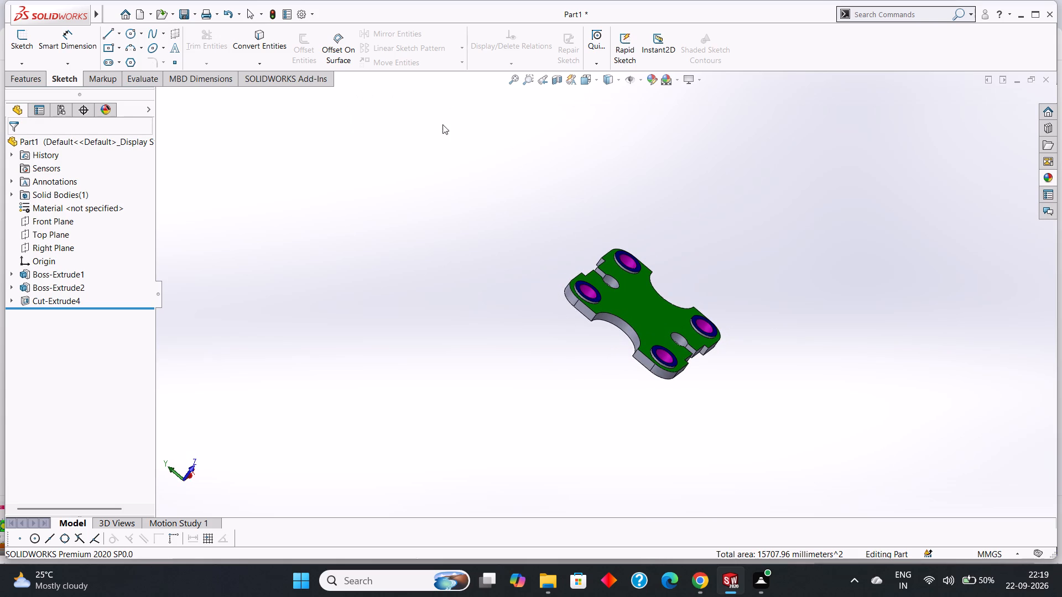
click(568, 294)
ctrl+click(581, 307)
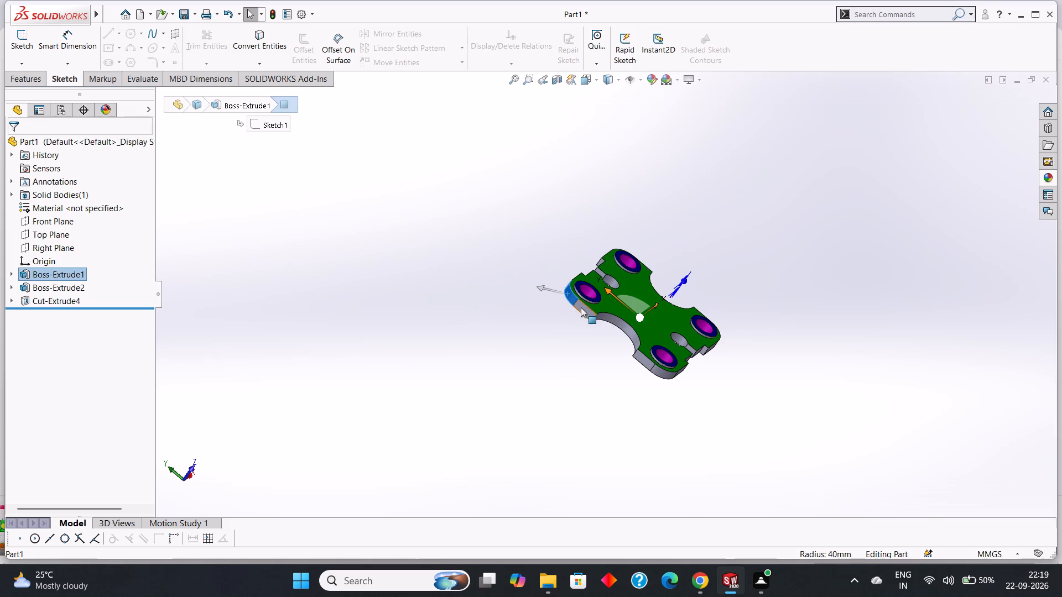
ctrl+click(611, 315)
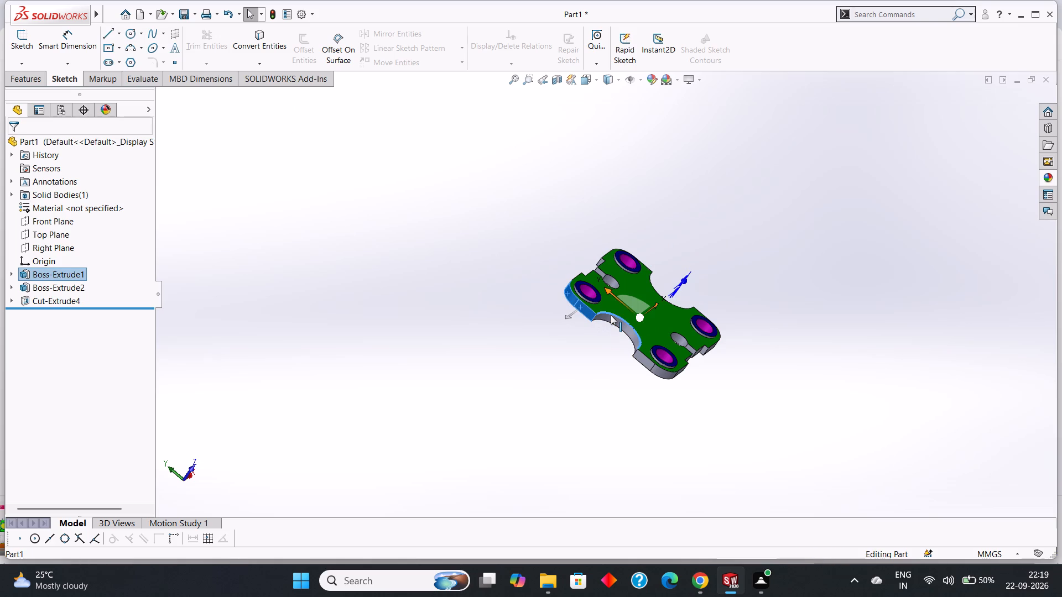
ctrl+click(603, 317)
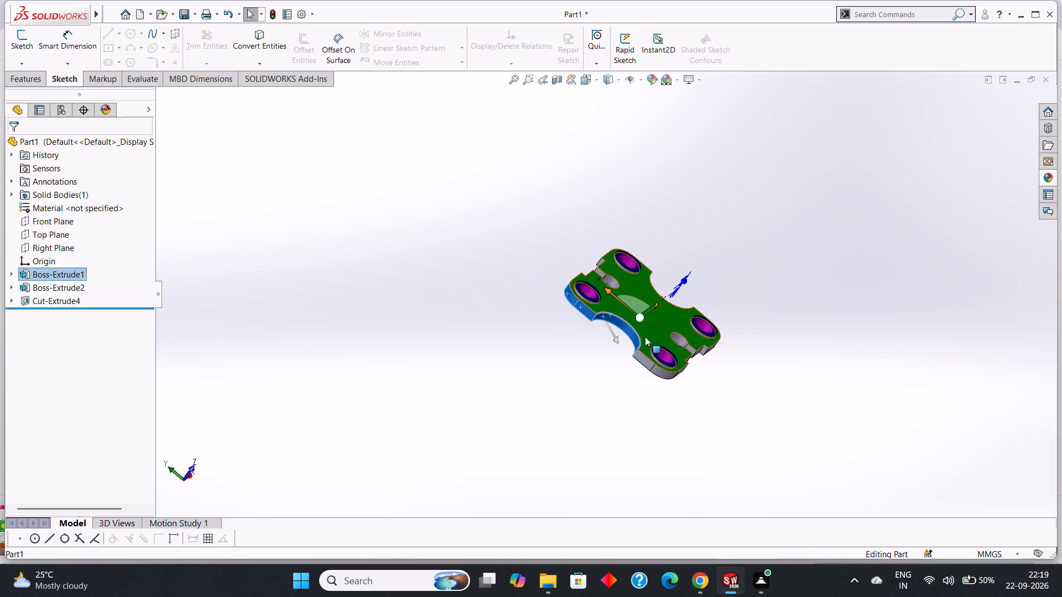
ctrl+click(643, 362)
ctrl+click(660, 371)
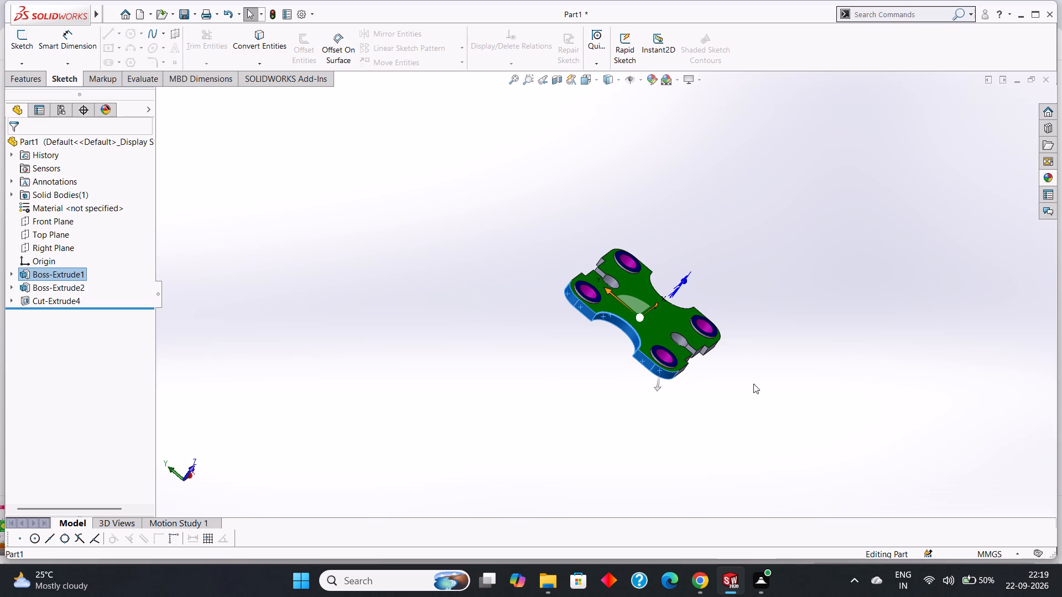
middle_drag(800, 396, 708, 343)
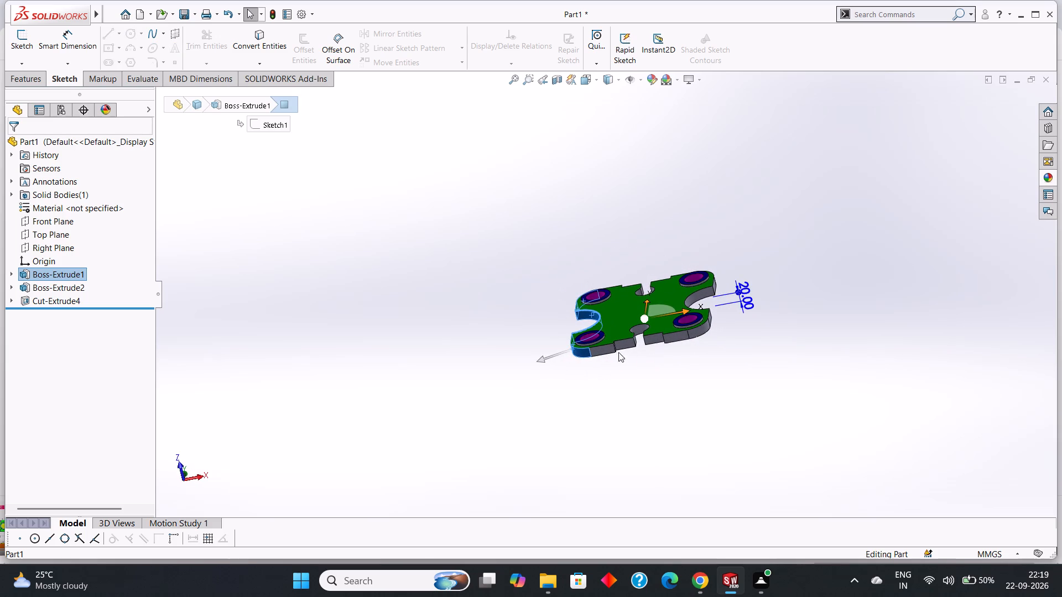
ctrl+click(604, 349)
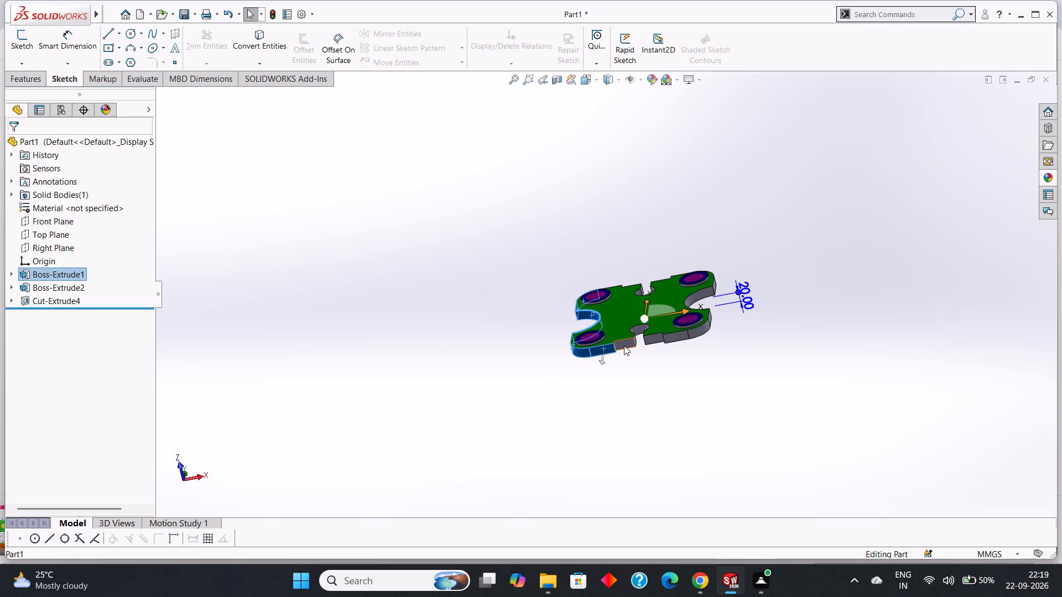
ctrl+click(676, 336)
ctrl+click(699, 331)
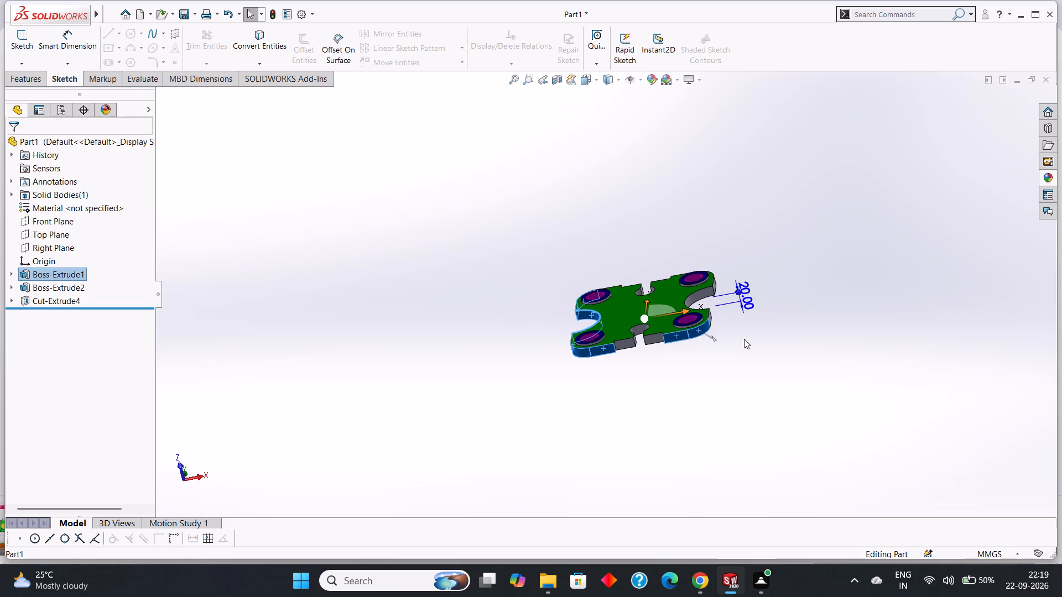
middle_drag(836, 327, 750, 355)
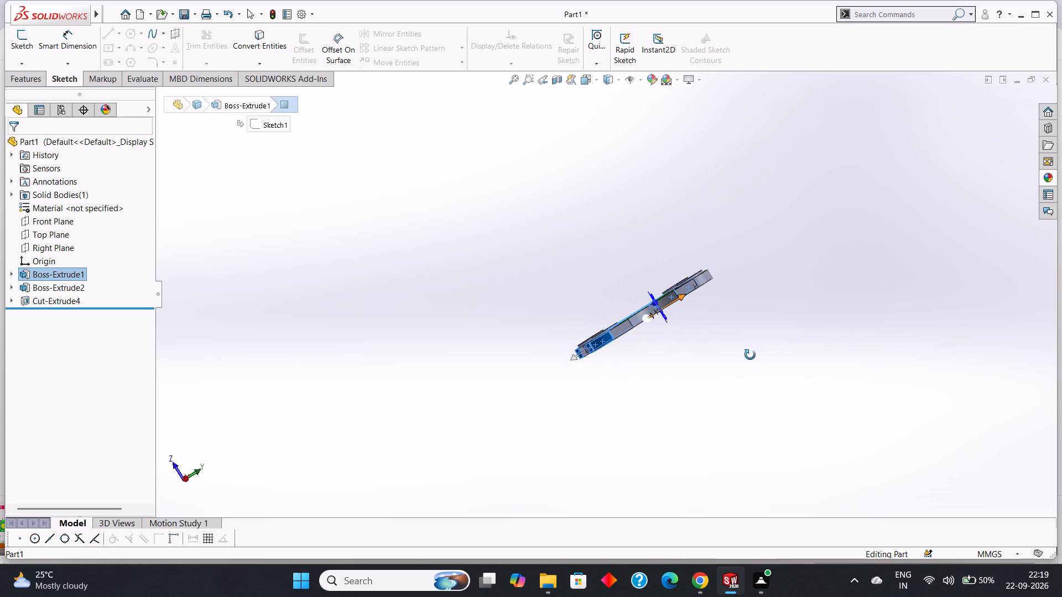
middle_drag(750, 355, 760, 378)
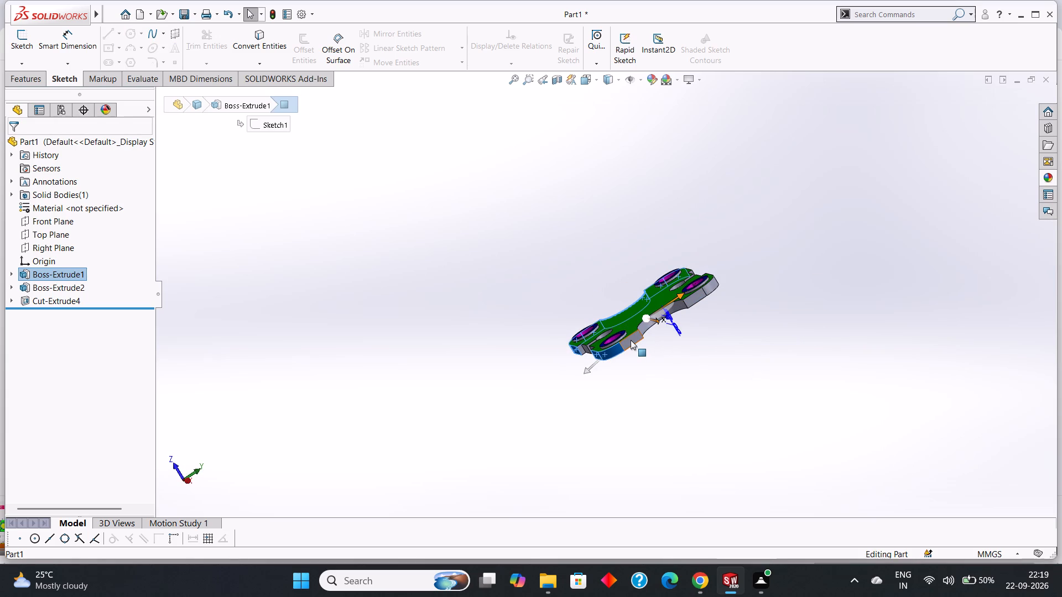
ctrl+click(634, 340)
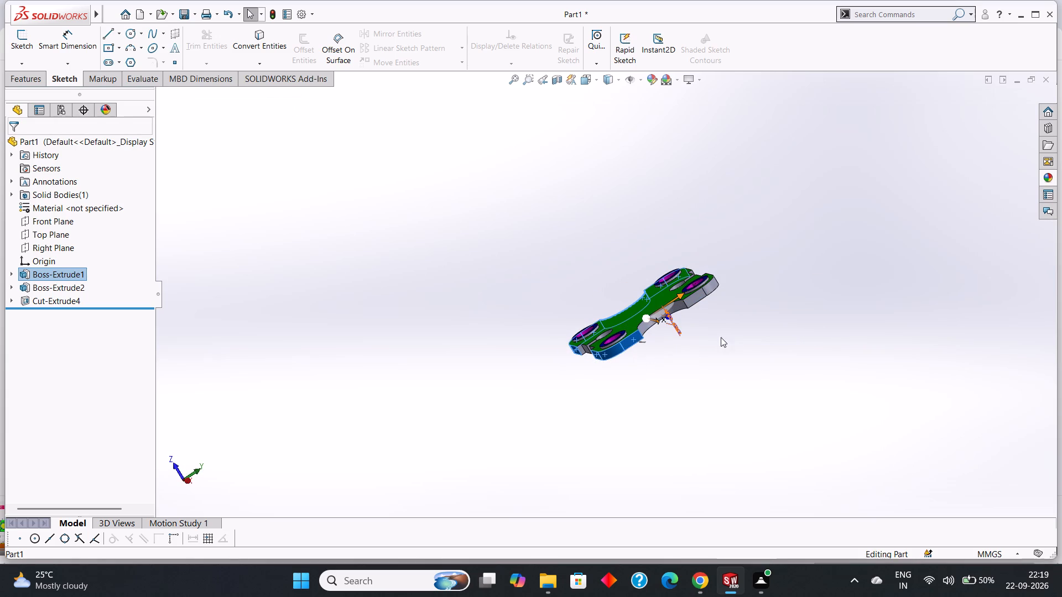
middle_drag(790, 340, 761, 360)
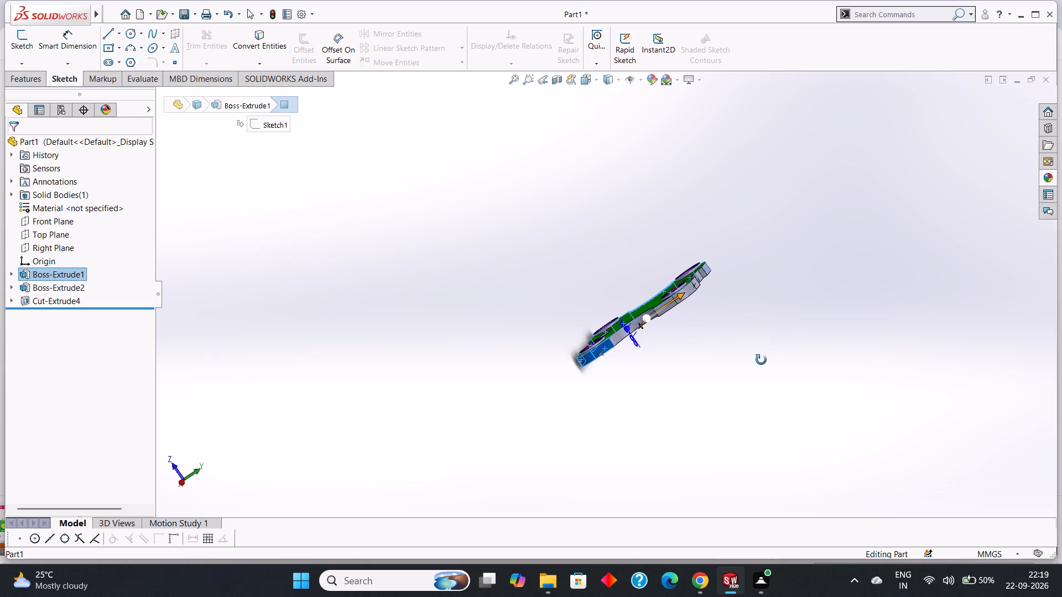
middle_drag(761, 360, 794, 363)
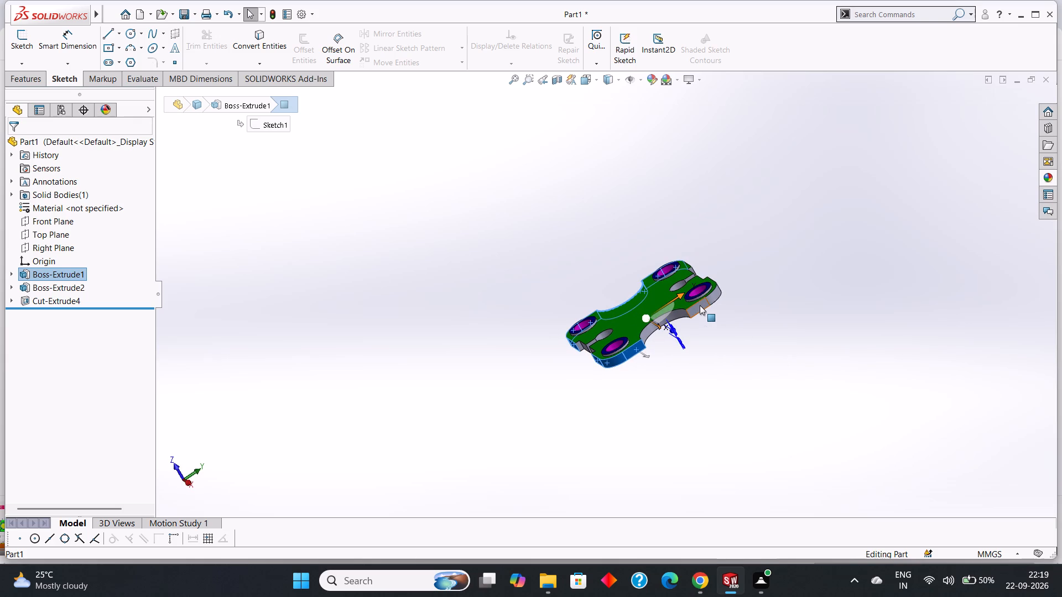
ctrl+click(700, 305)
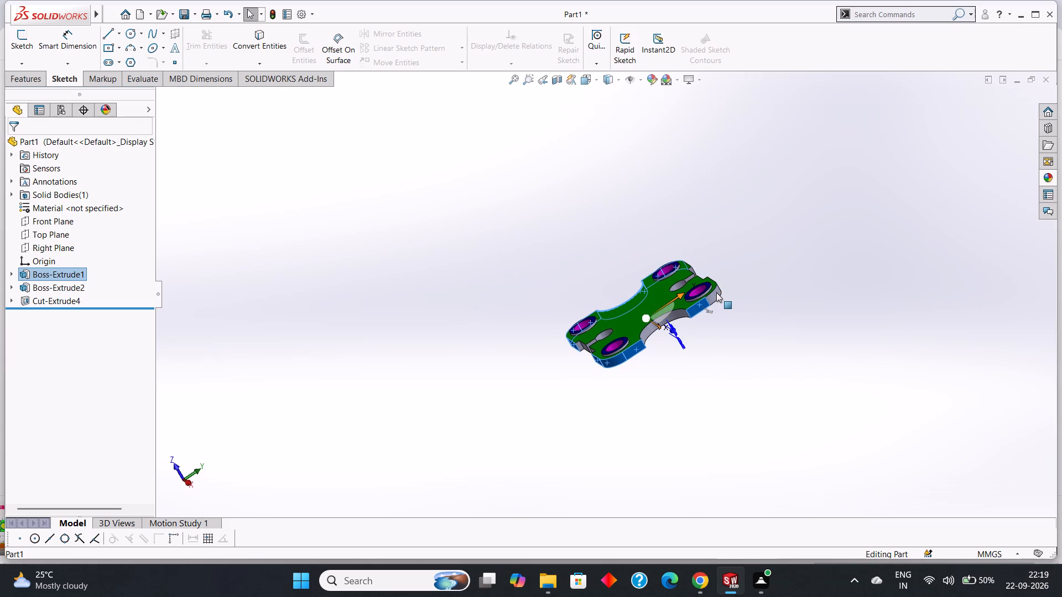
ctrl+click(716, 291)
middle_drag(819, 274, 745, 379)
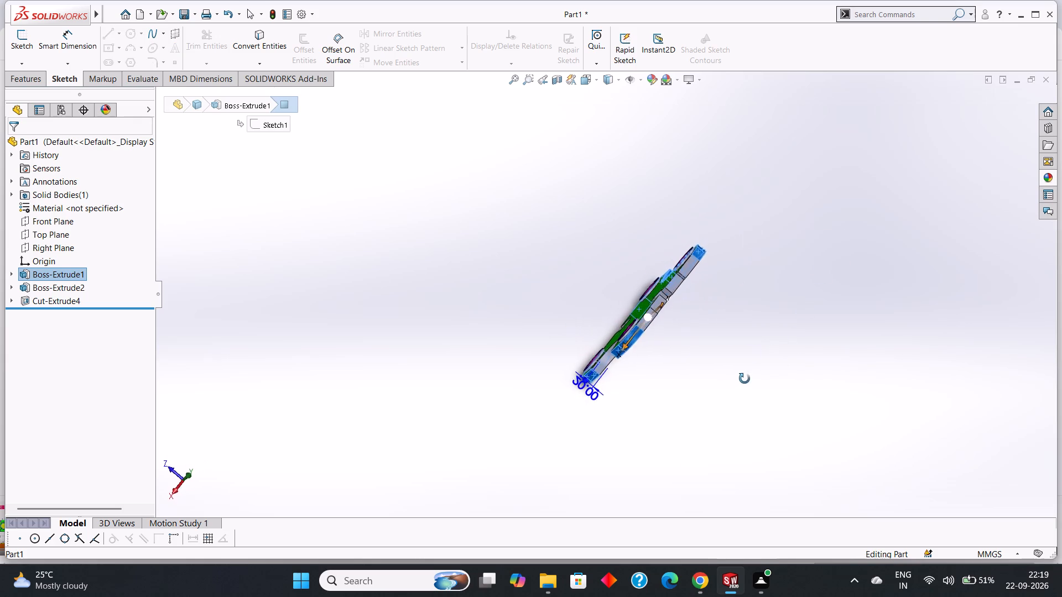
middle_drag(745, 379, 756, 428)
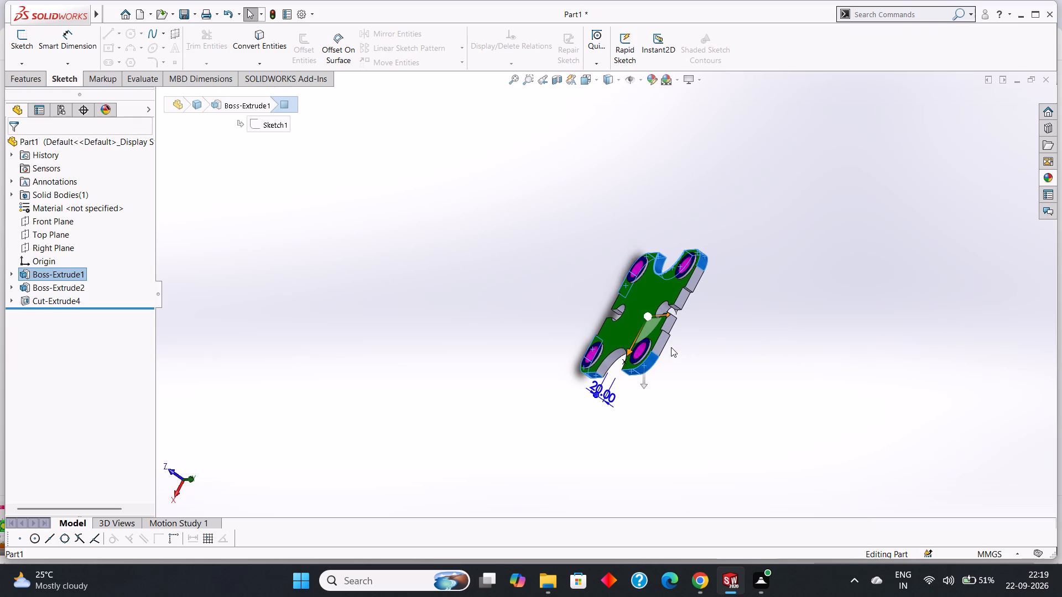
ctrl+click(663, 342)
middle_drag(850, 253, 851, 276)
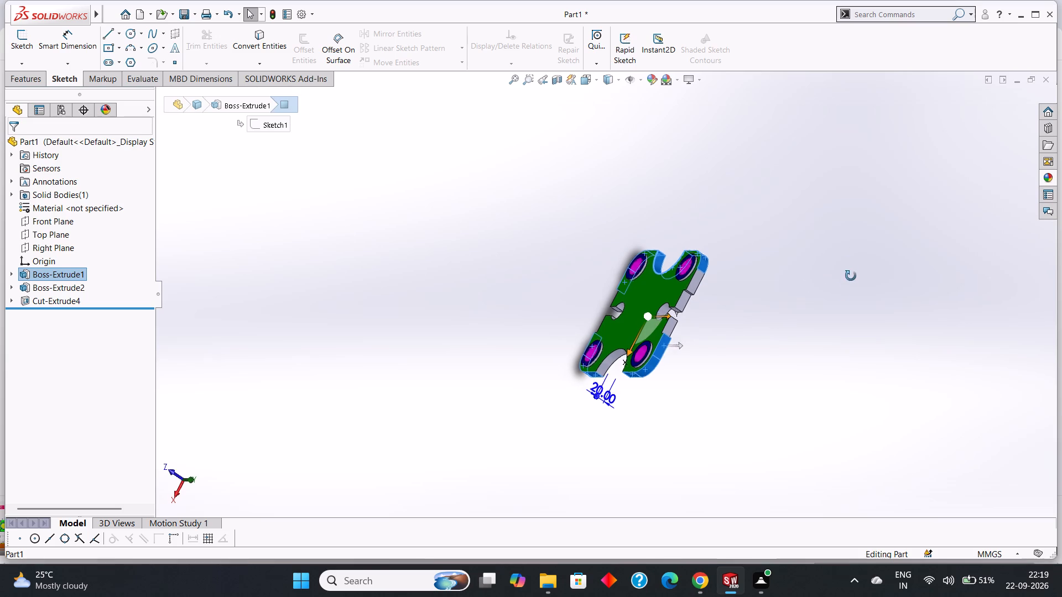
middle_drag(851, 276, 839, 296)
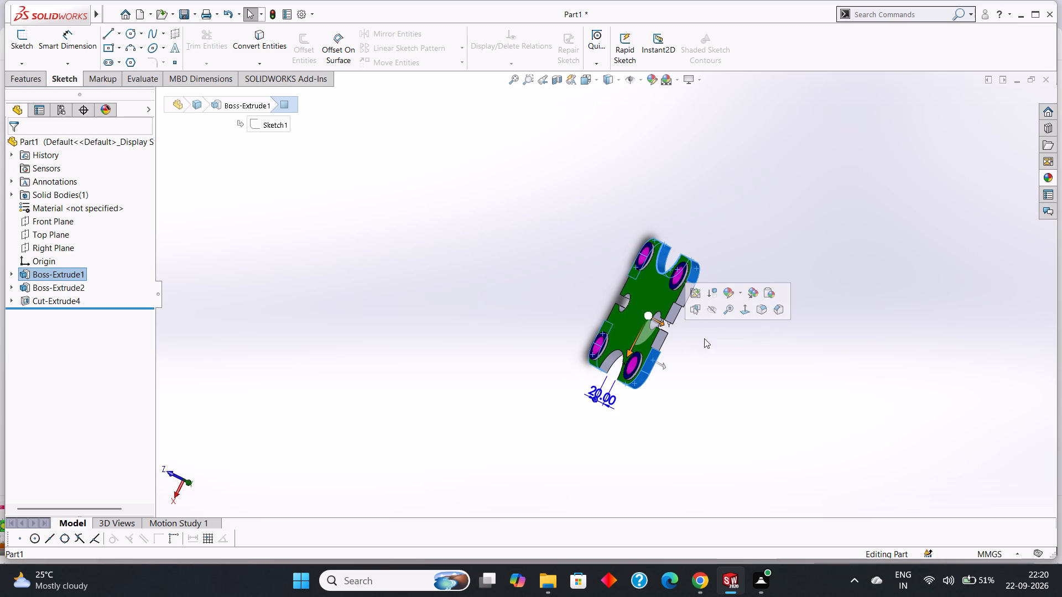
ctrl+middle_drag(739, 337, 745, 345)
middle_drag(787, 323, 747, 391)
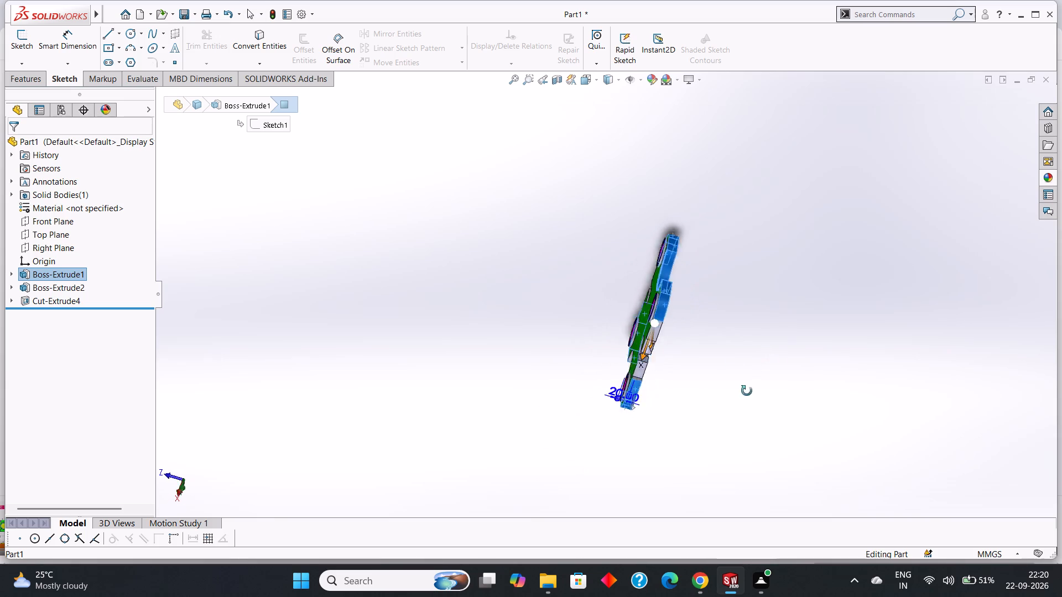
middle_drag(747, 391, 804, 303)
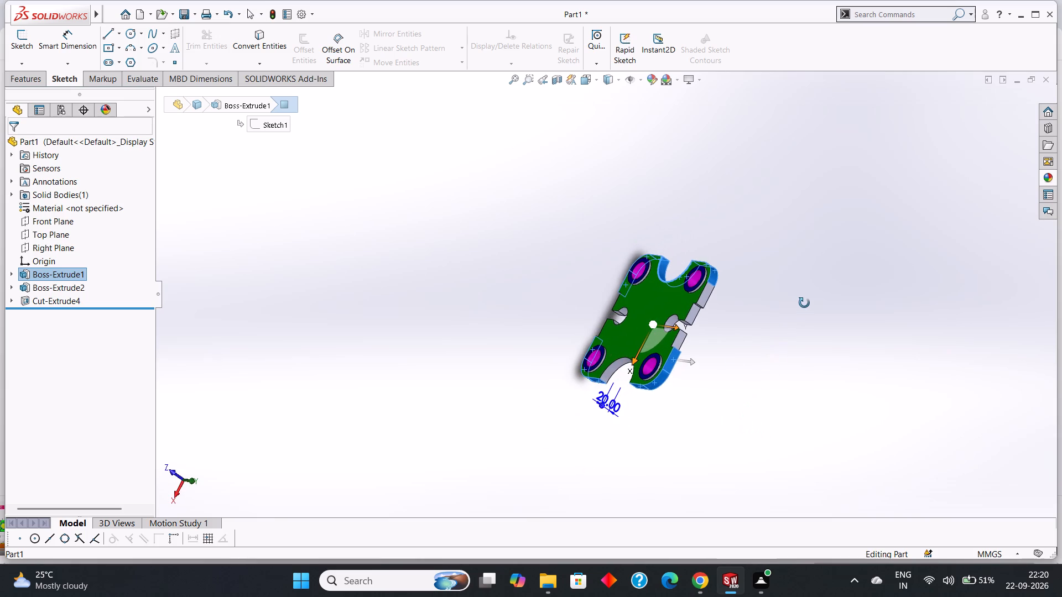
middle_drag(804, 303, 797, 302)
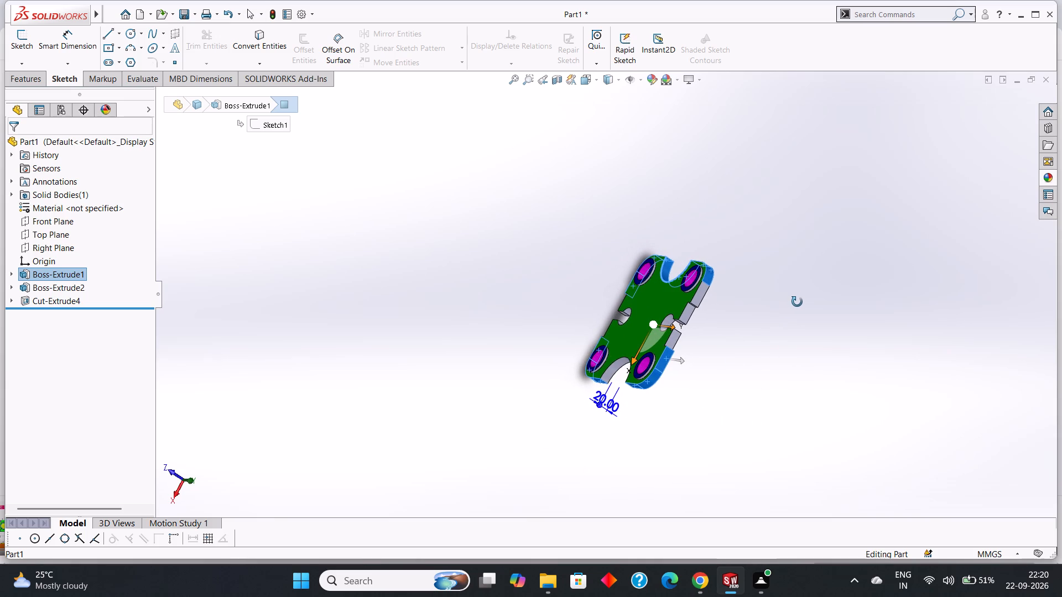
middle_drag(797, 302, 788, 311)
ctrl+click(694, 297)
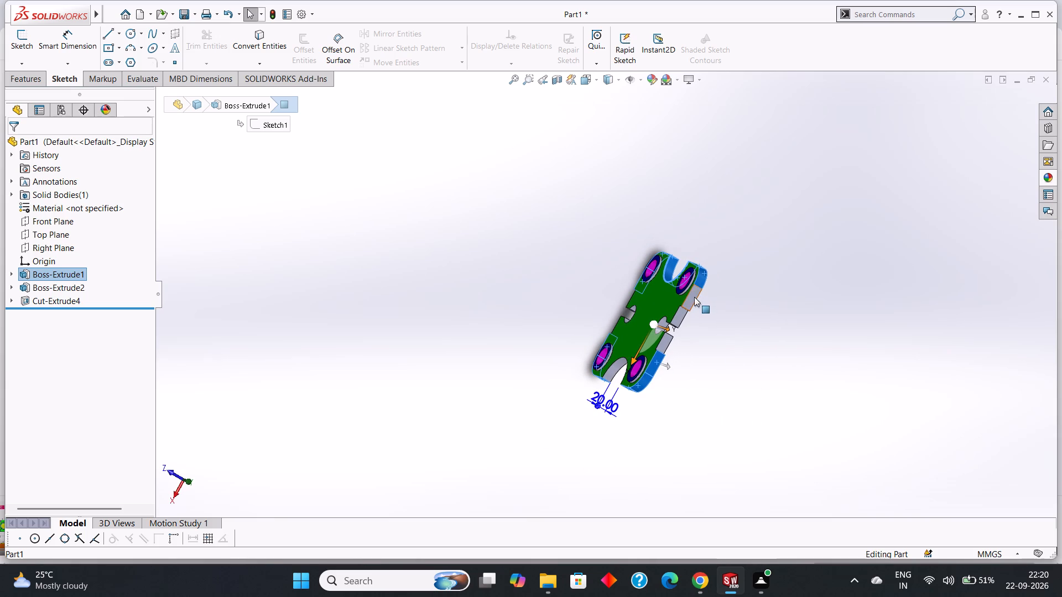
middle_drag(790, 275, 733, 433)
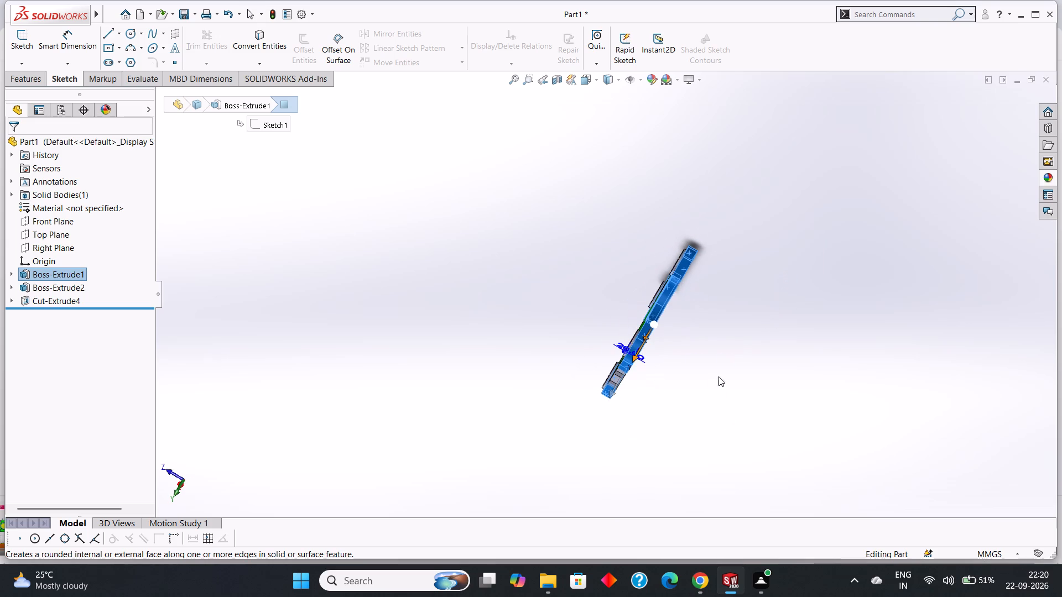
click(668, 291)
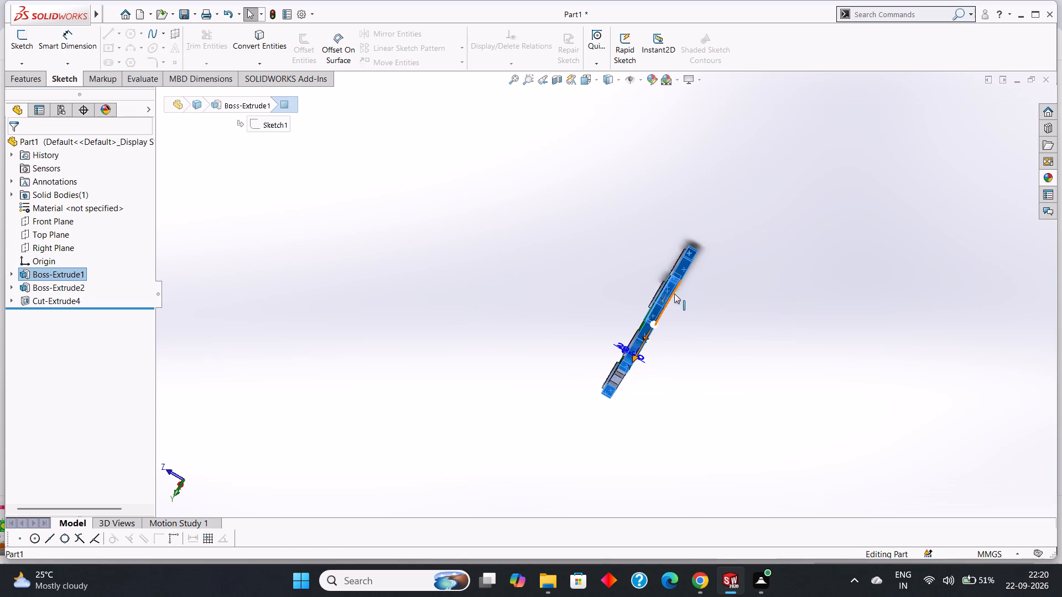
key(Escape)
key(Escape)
Colour the outer side walls around all four corners, the fillets and their adjoining straight faces, bright green from the basic colours.
middle_drag(704, 317, 789, 226)
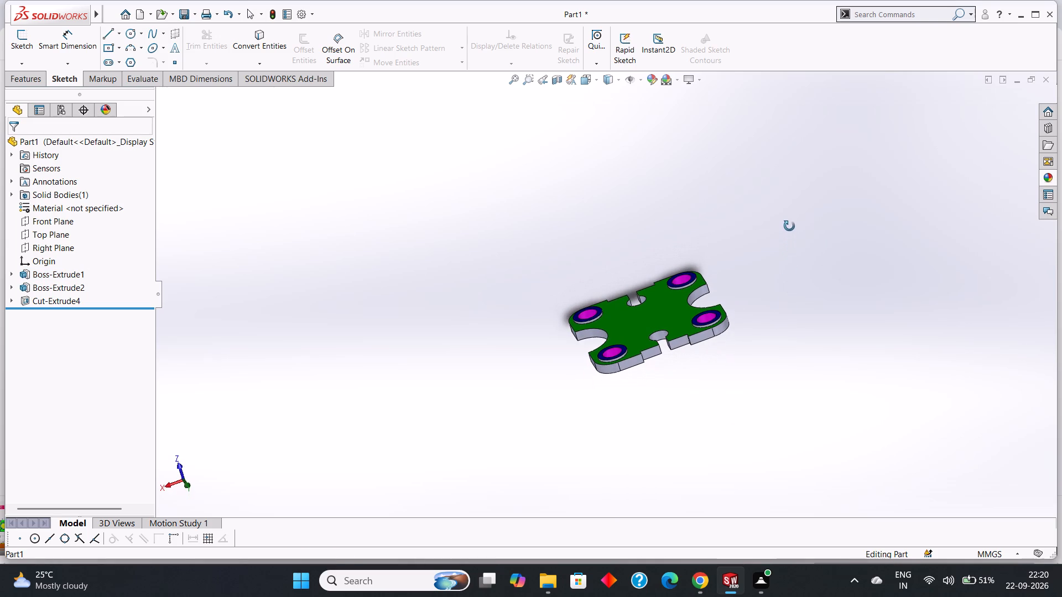
middle_drag(789, 226, 789, 223)
middle_drag(704, 379, 727, 342)
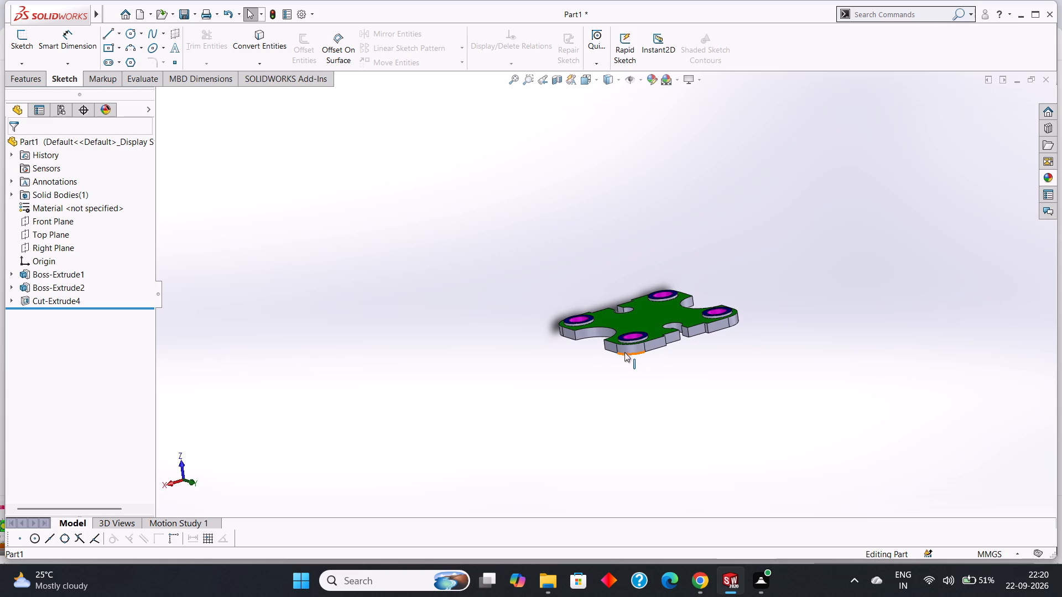
click(626, 349)
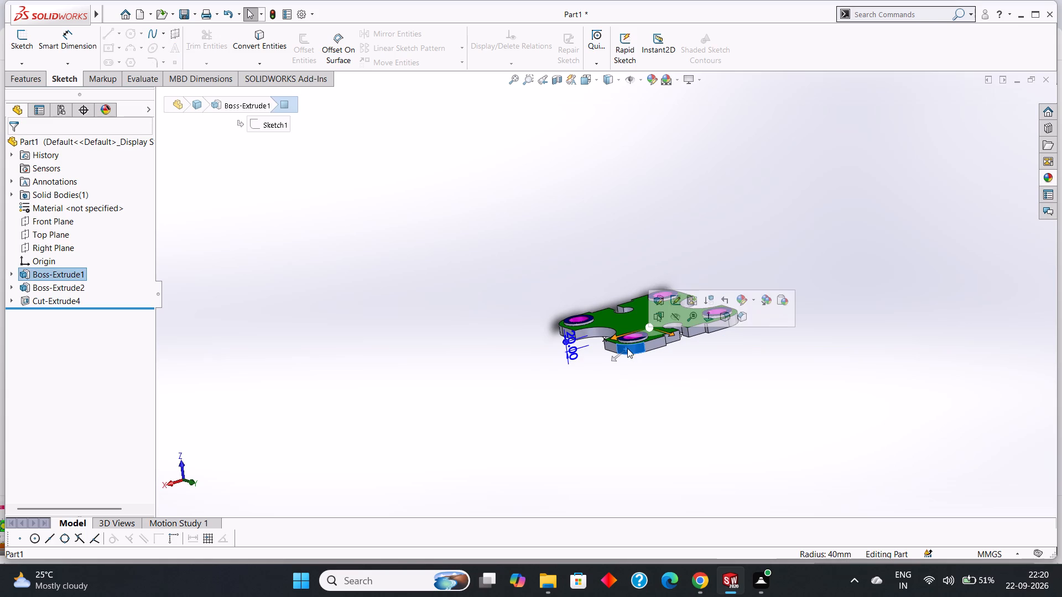
ctrl+click(657, 344)
ctrl+scroll(749, 346, up, 1)
ctrl+middle_drag(750, 347, 720, 369)
ctrl+middle_drag(782, 347, 813, 334)
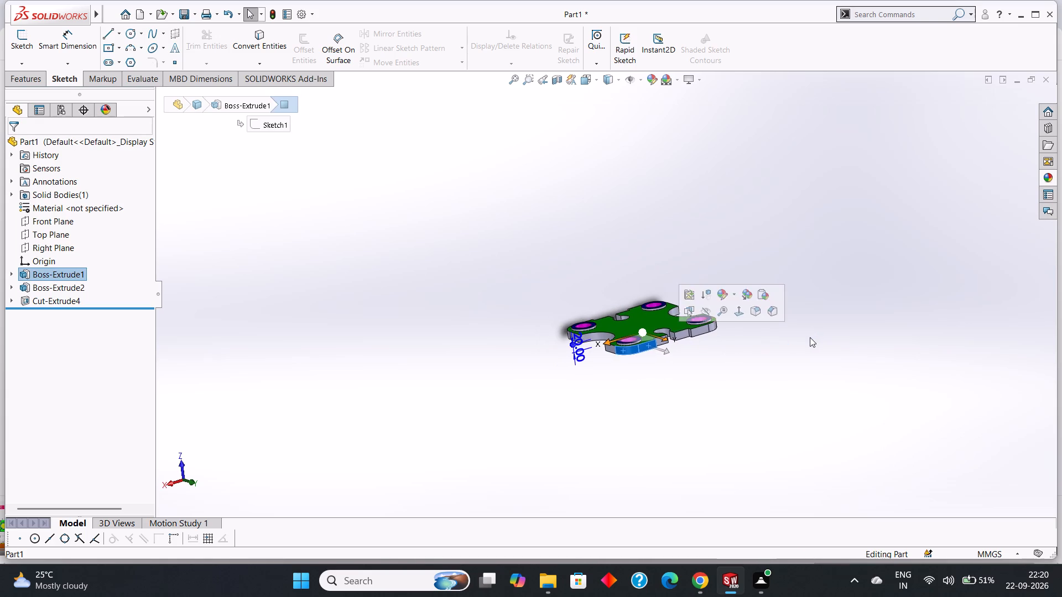
middle_drag(811, 339, 762, 375)
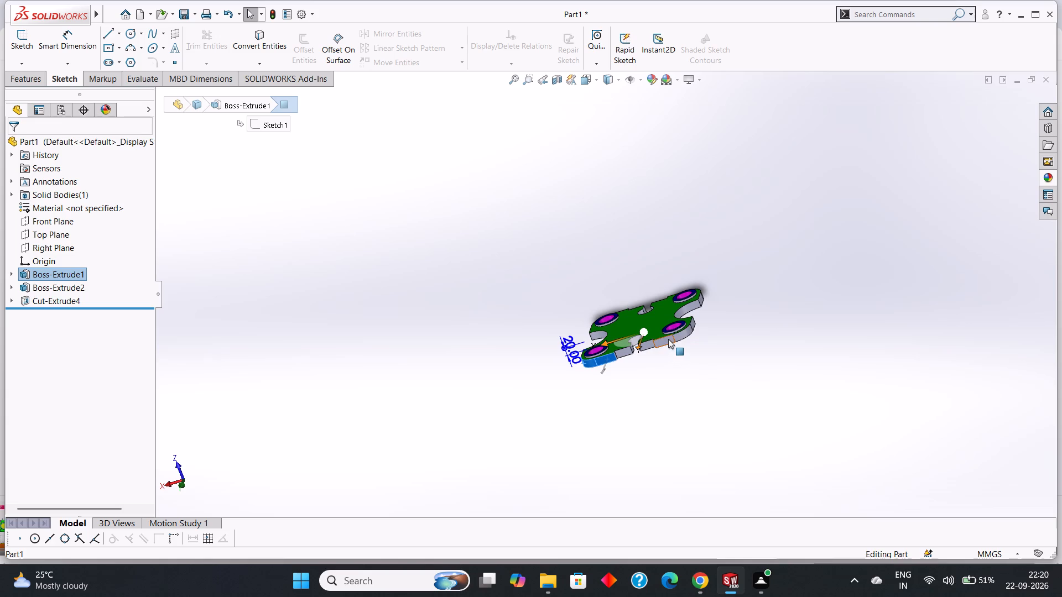
ctrl+click(668, 339)
ctrl+click(680, 334)
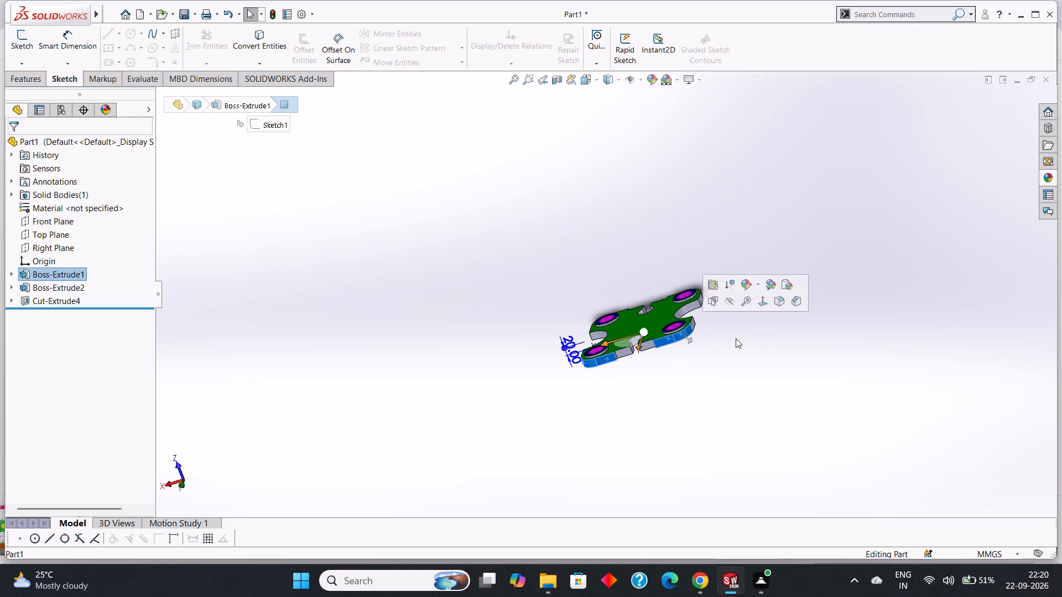
scroll(735, 338, up, 2)
scroll(664, 338, down, 2)
scroll(631, 297, down, 4)
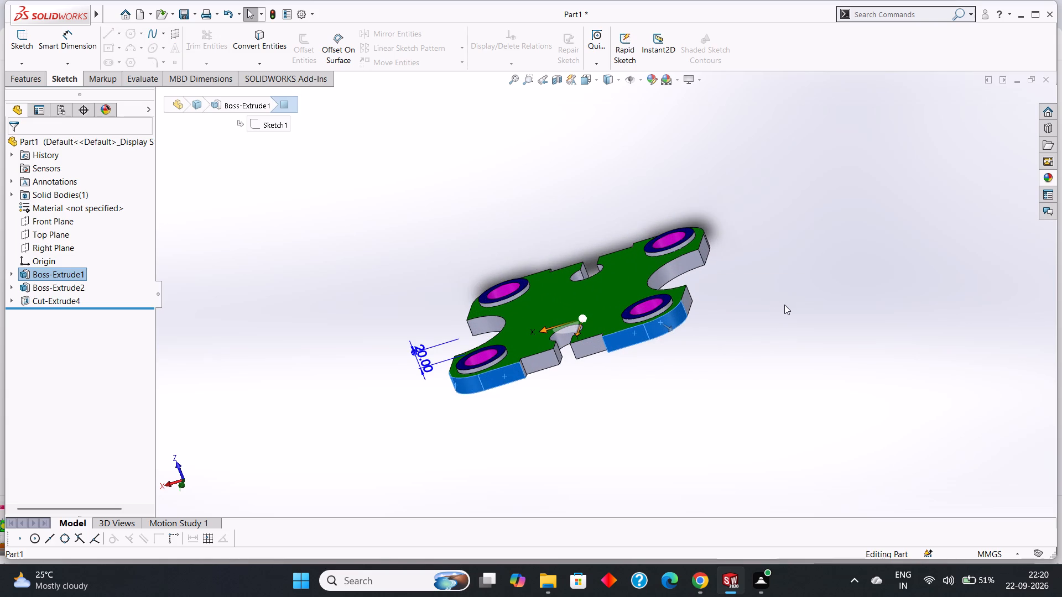
middle_drag(858, 286, 802, 344)
ctrl+click(590, 335)
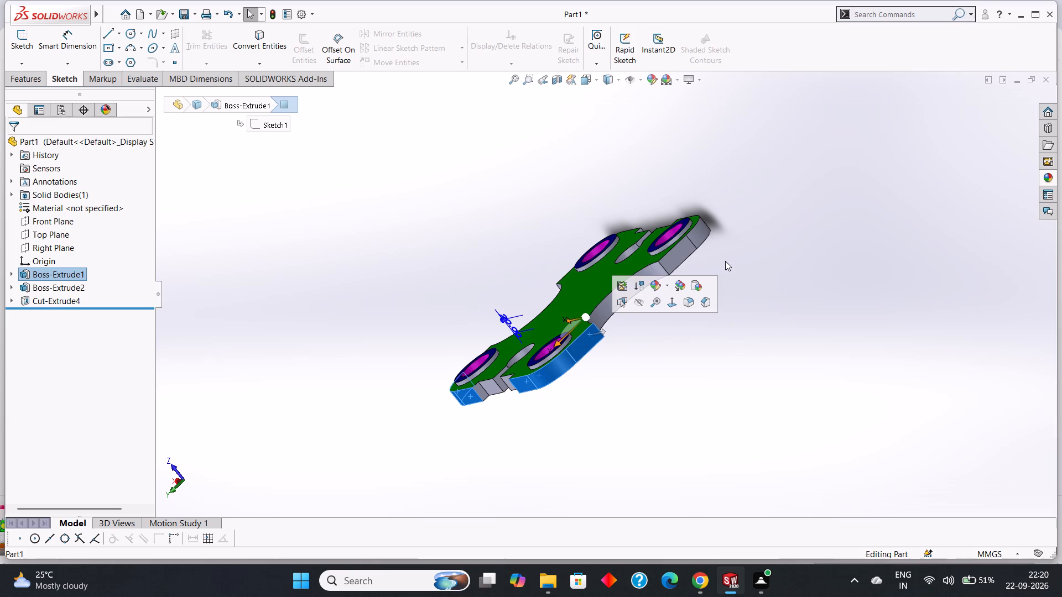
ctrl+click(681, 252)
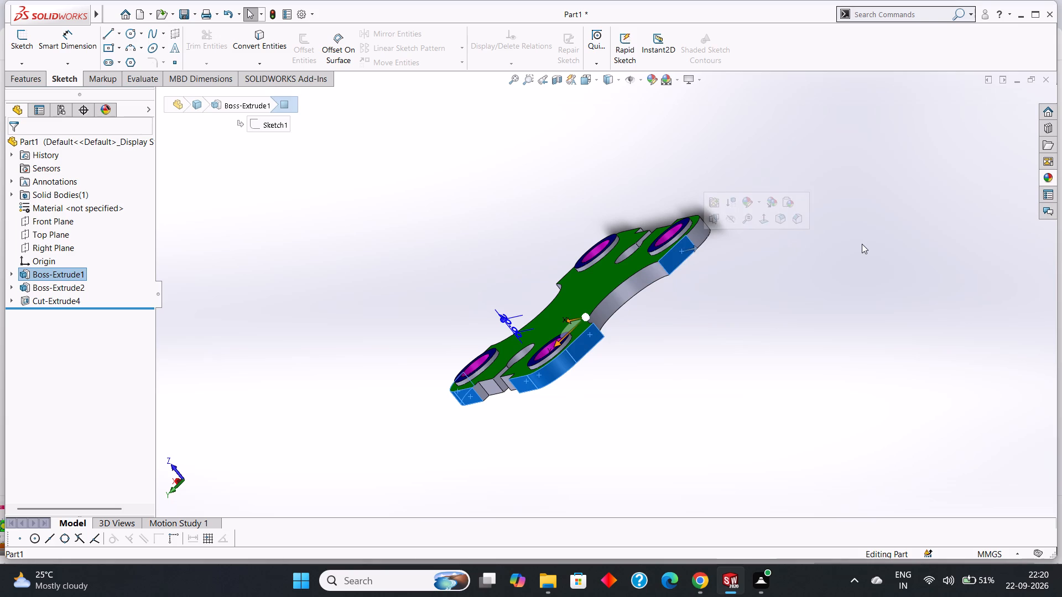
middle_drag(863, 244, 808, 350)
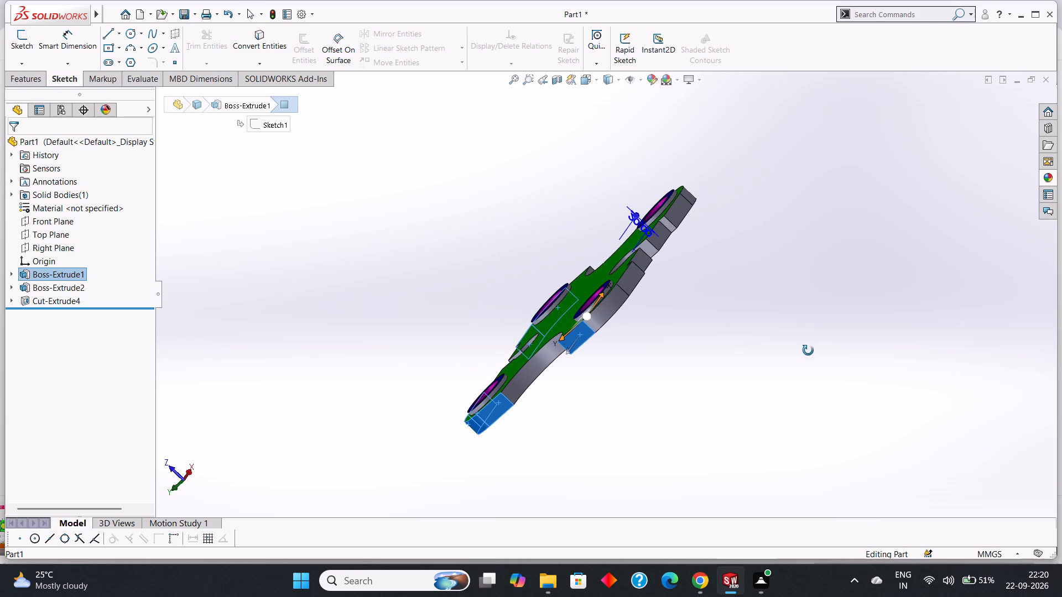
middle_drag(808, 350, 808, 351)
ctrl+click(612, 306)
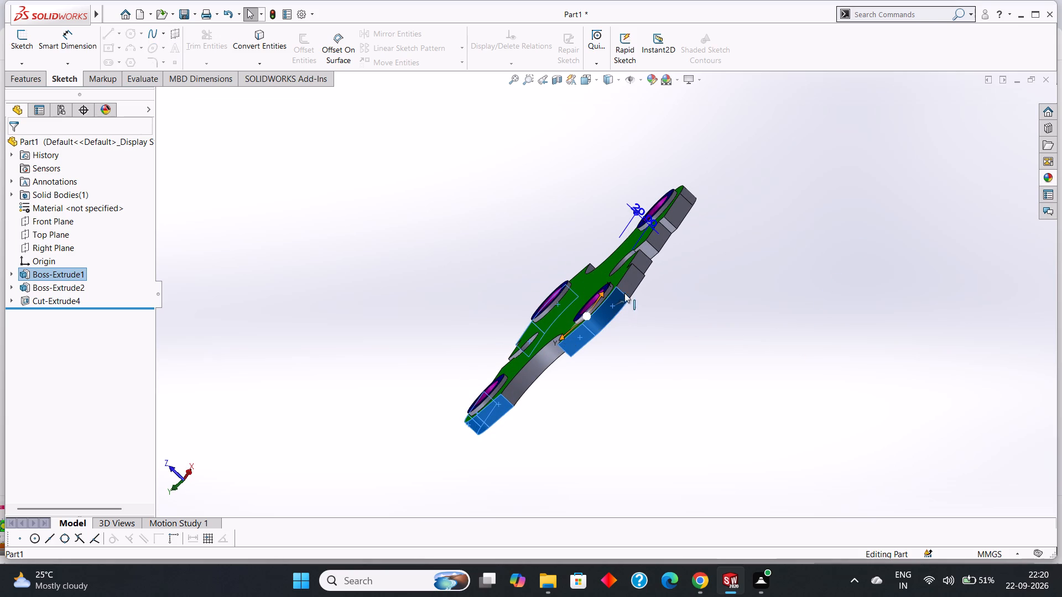
ctrl+click(632, 279)
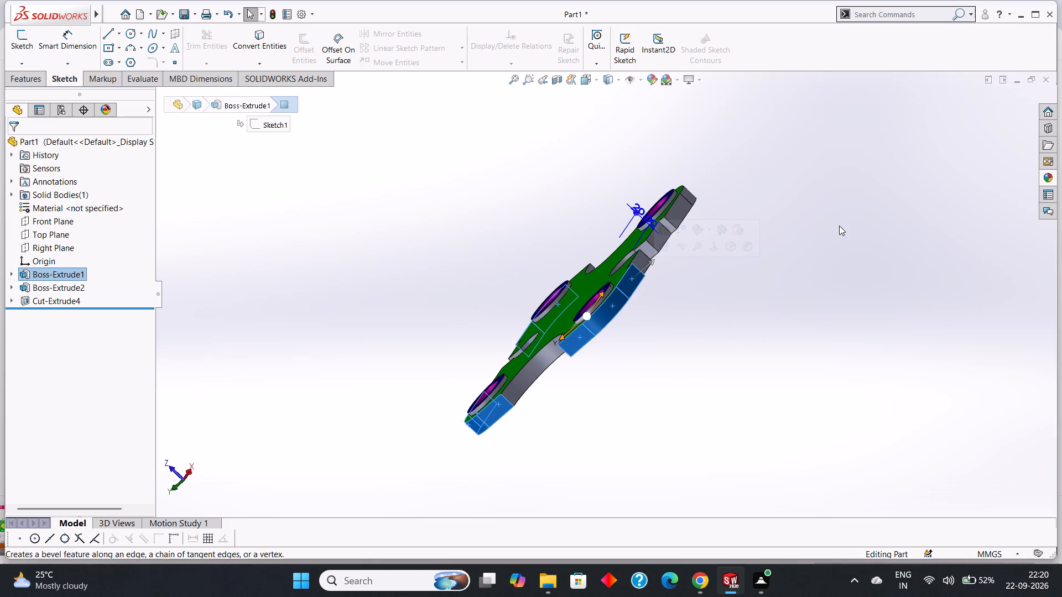
middle_drag(839, 226, 820, 329)
ctrl+click(667, 254)
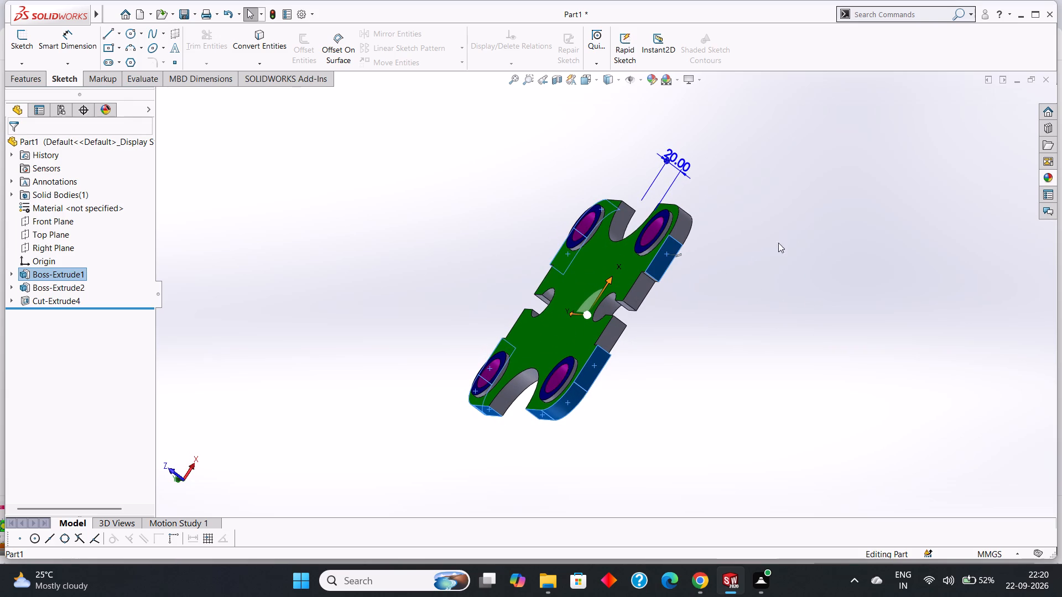
middle_drag(877, 218, 844, 332)
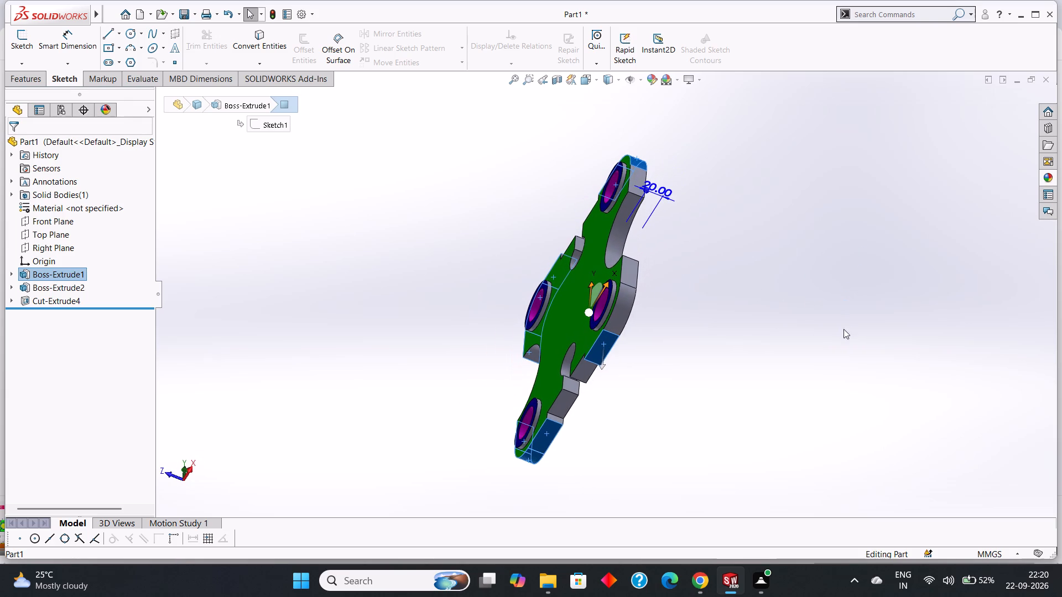
ctrl+click(626, 304)
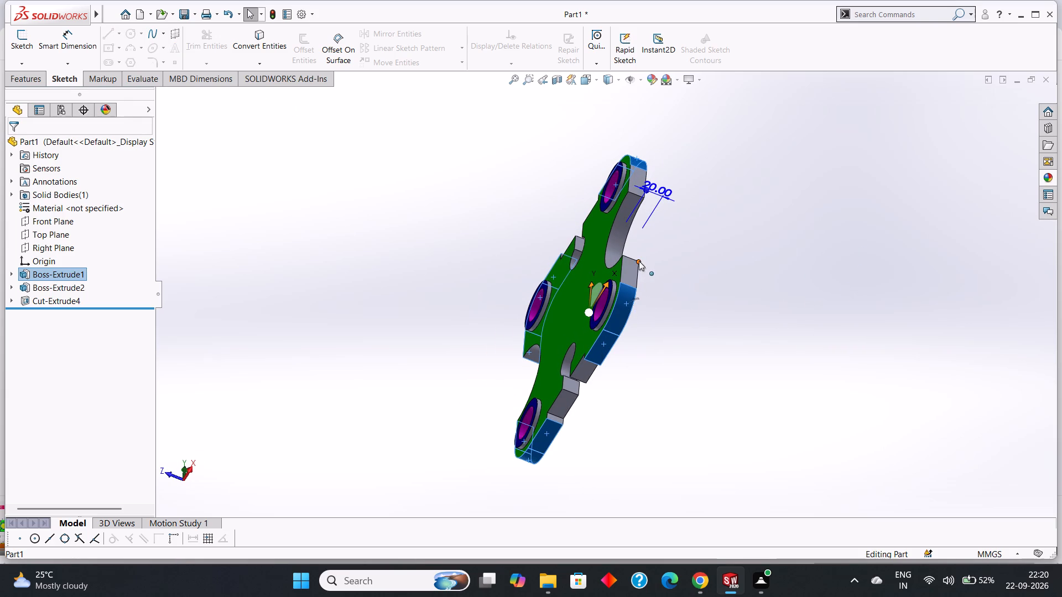
ctrl+click(628, 263)
middle_drag(819, 179, 813, 238)
scroll(821, 201, down, 1)
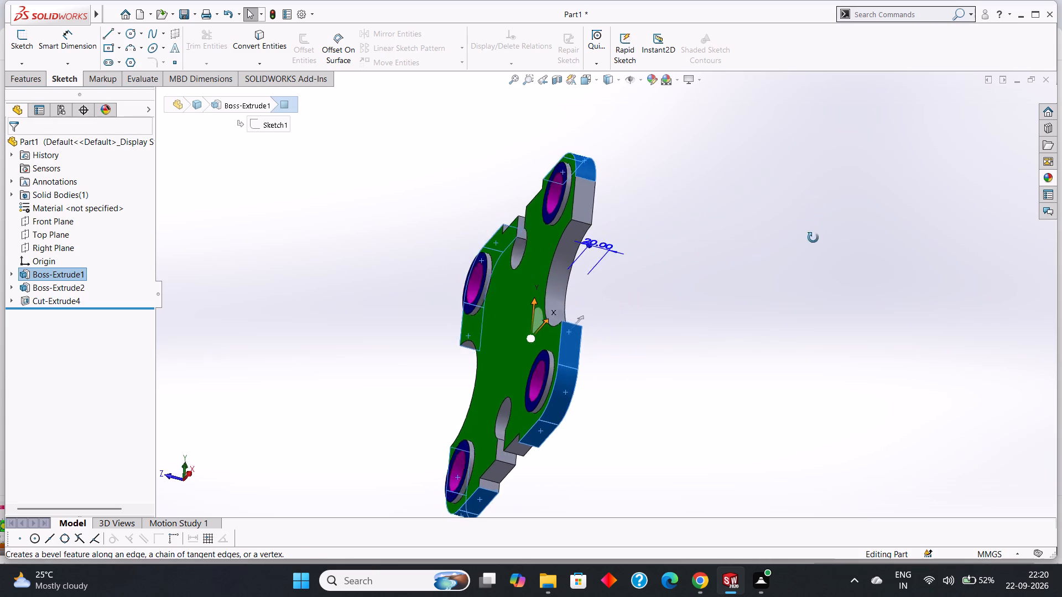
middle_drag(813, 238, 801, 284)
ctrl+click(565, 224)
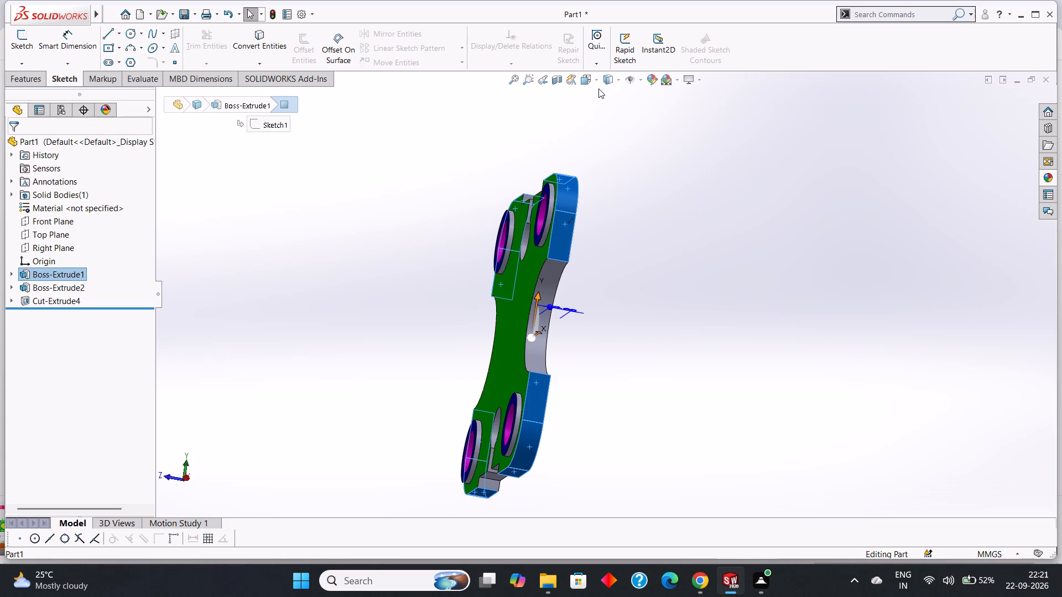
click(649, 82)
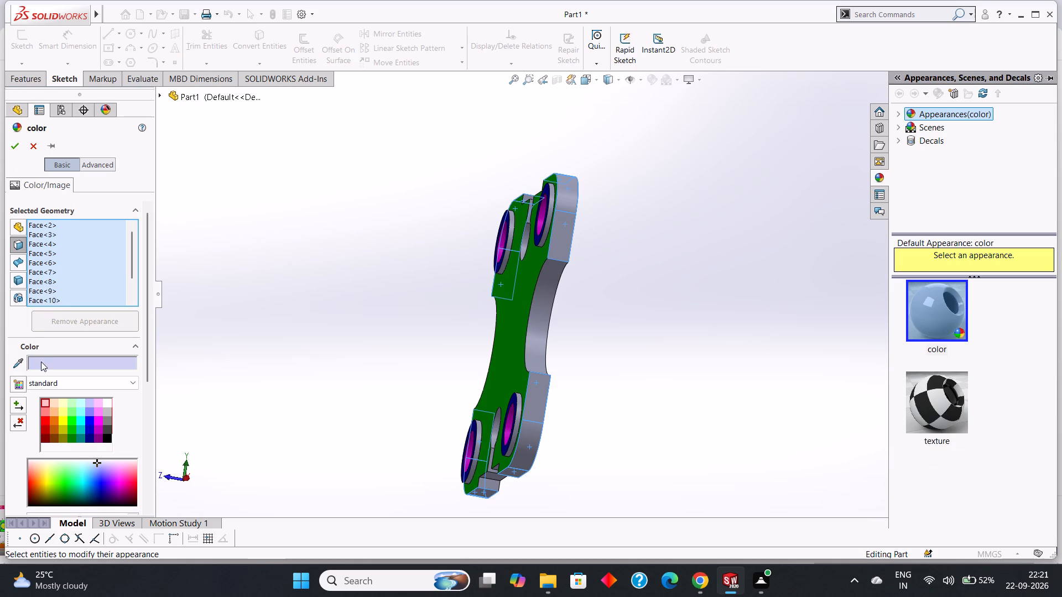
click(41, 363)
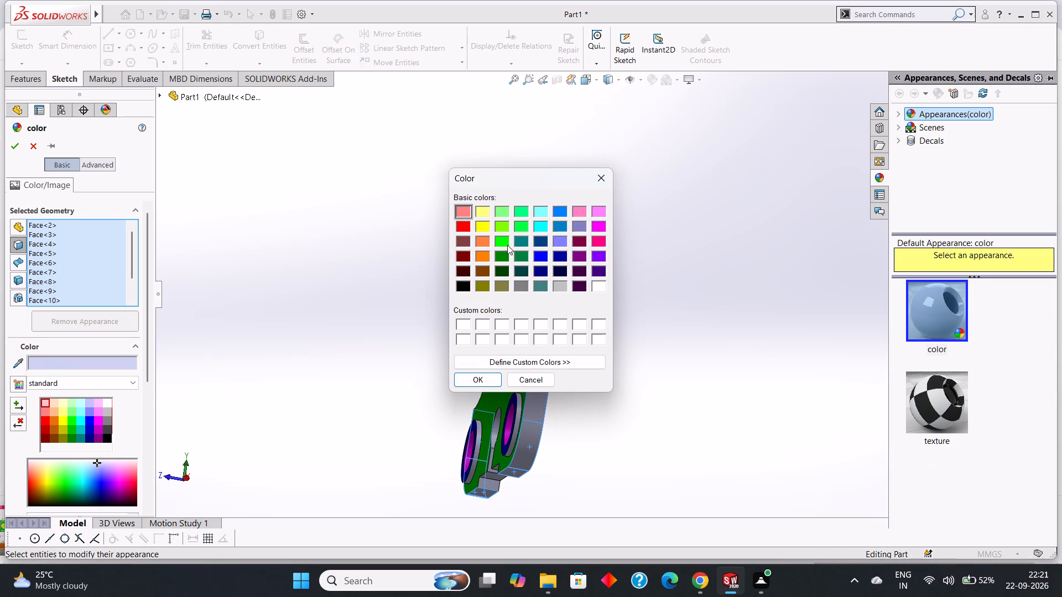
click(501, 238)
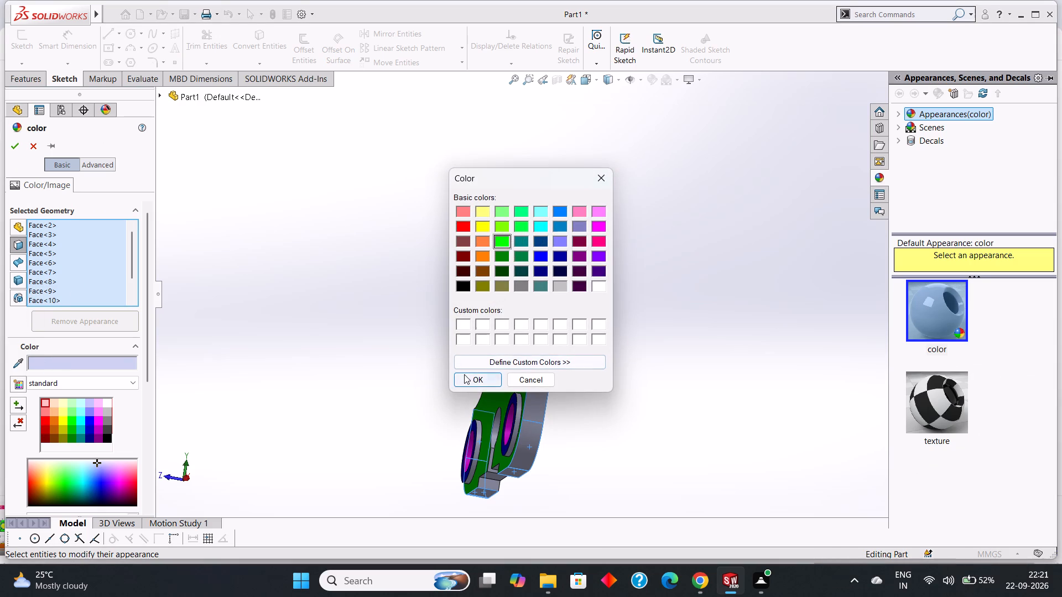
click(464, 375)
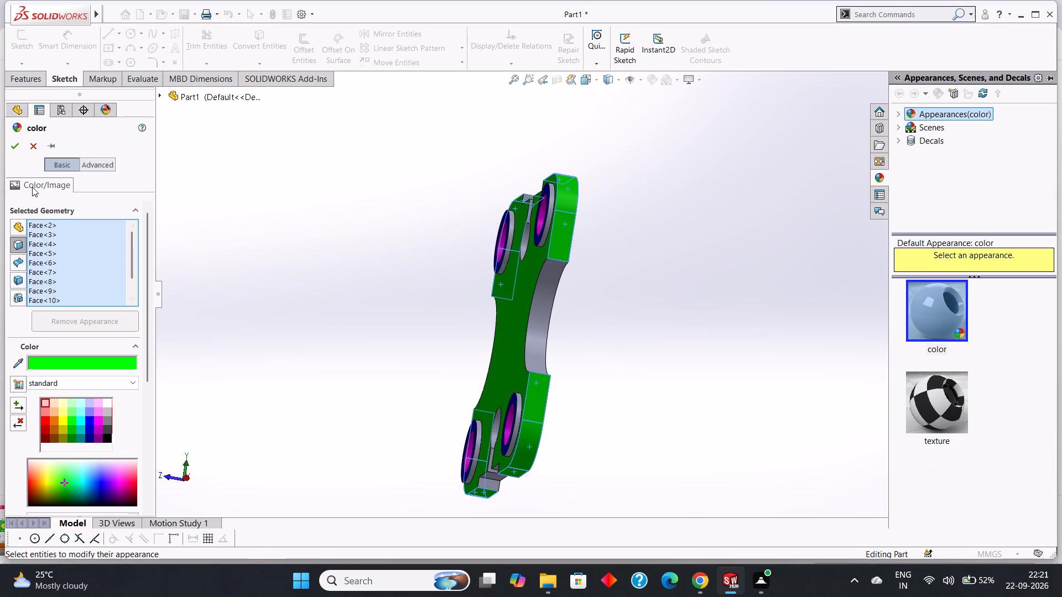
click(13, 144)
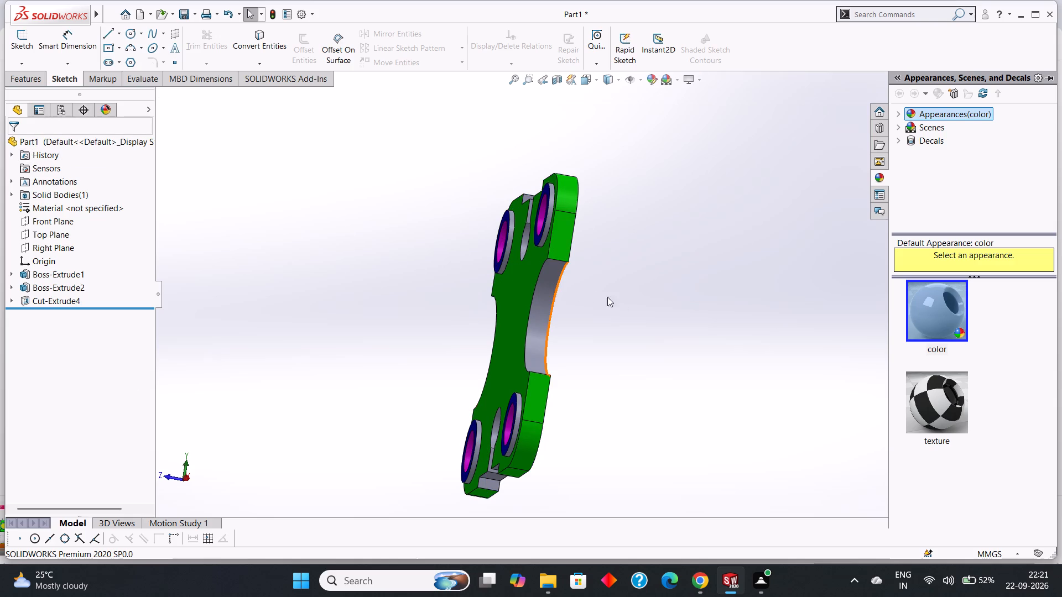
Colour the walls of both large arc notches and the round walls of both keyhole slots magenta from the basic colours.
middle_drag(641, 303, 624, 325)
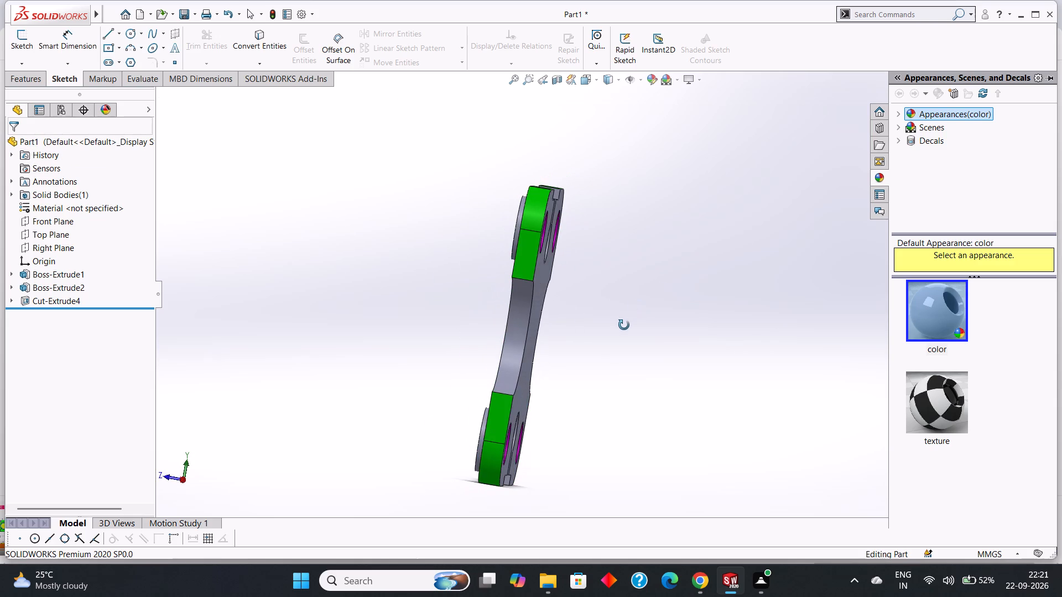
middle_drag(624, 325, 634, 321)
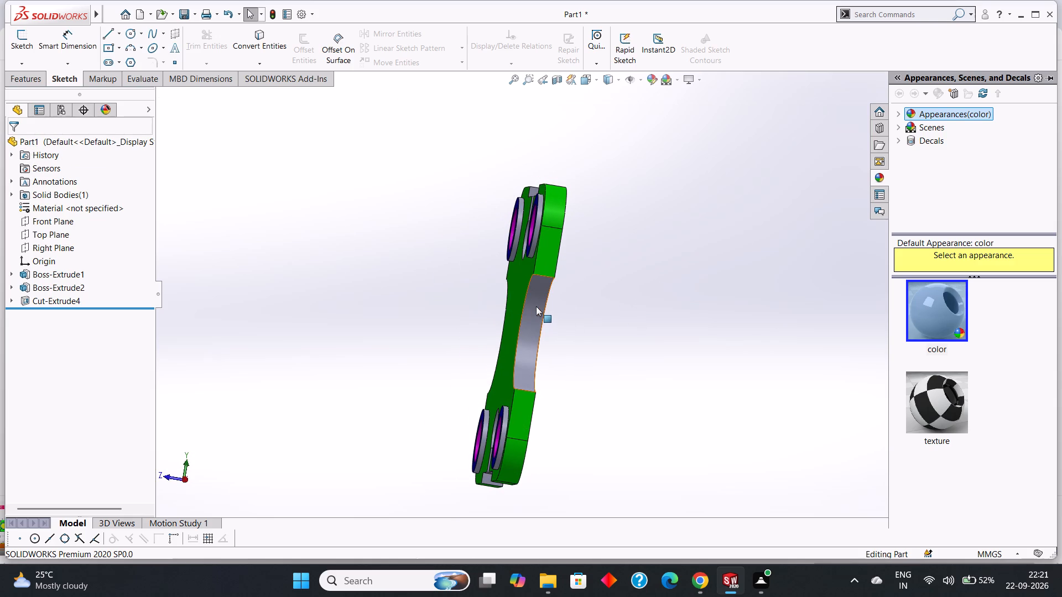
click(536, 306)
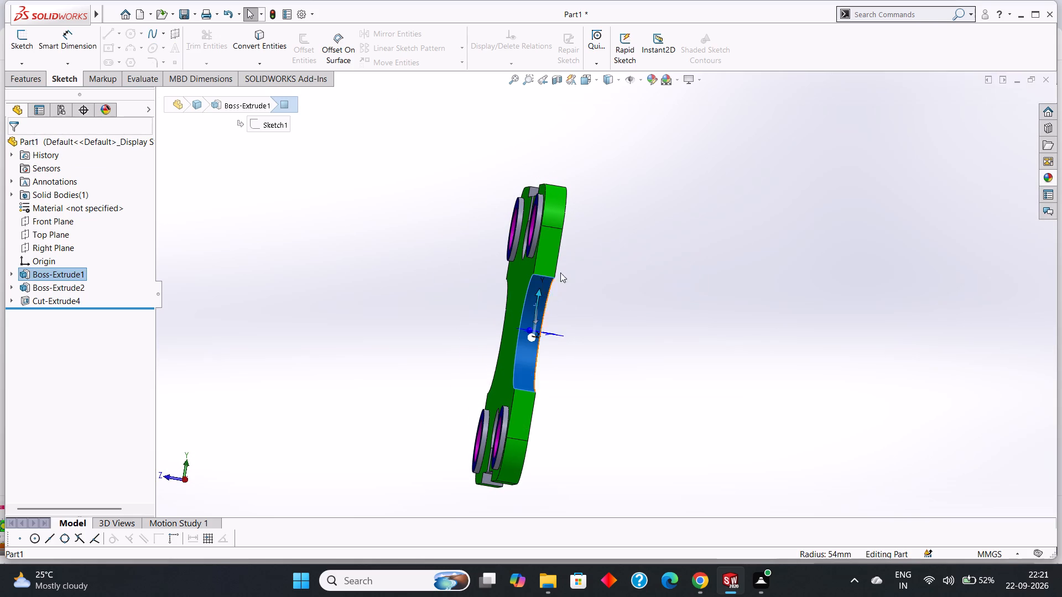
ctrl+middle_drag(676, 189, 748, 179)
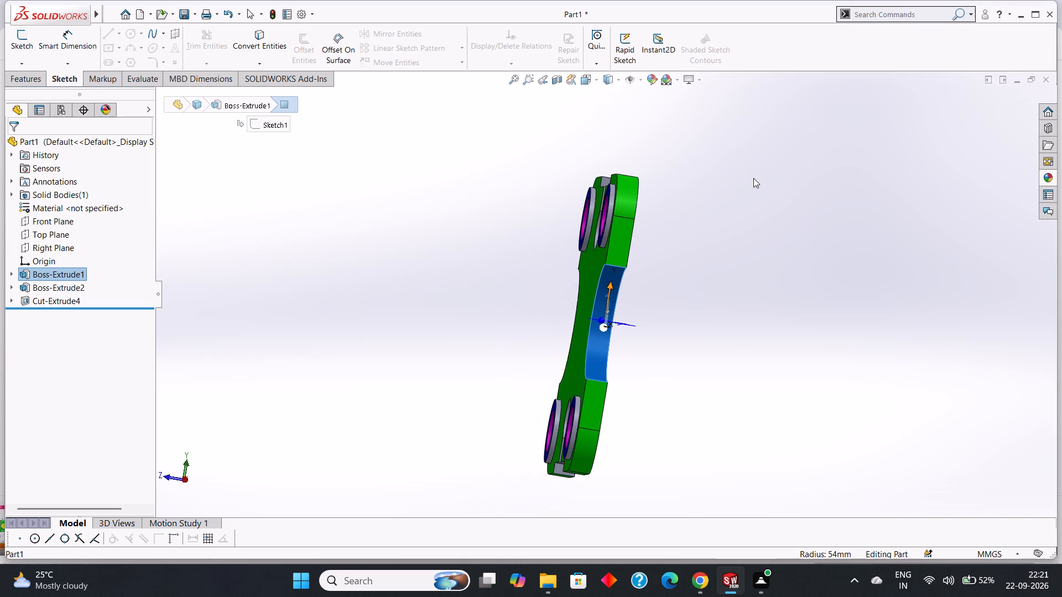
middle_drag(749, 179, 731, 339)
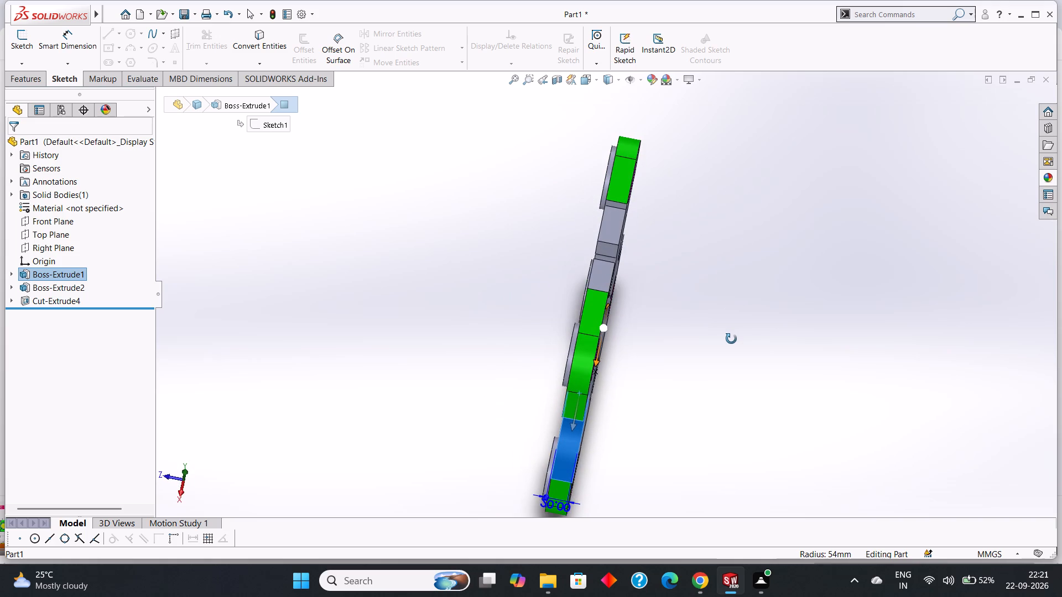
middle_drag(731, 339, 779, 326)
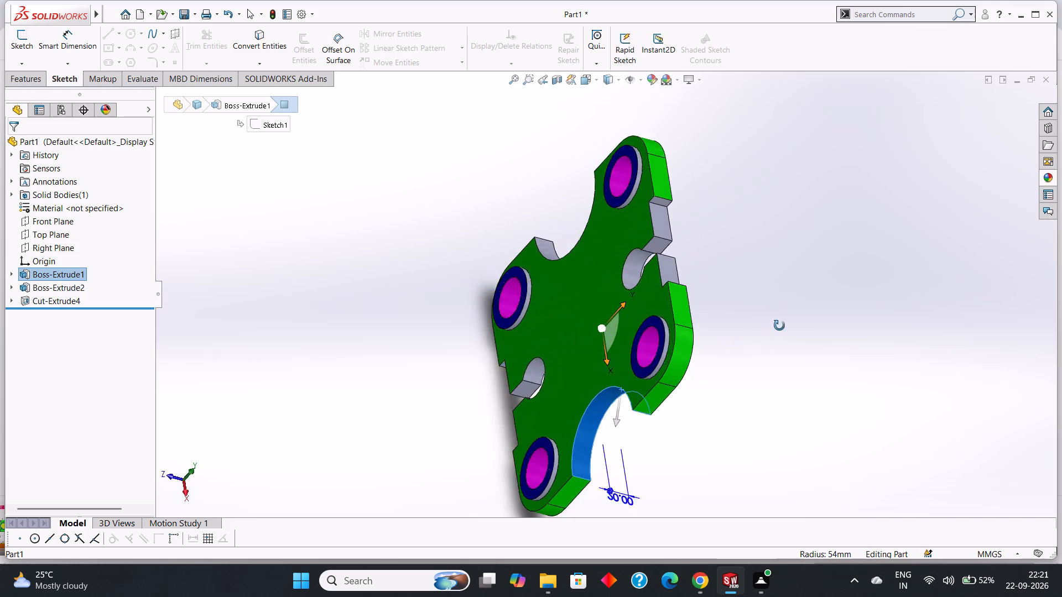
middle_drag(779, 326, 842, 262)
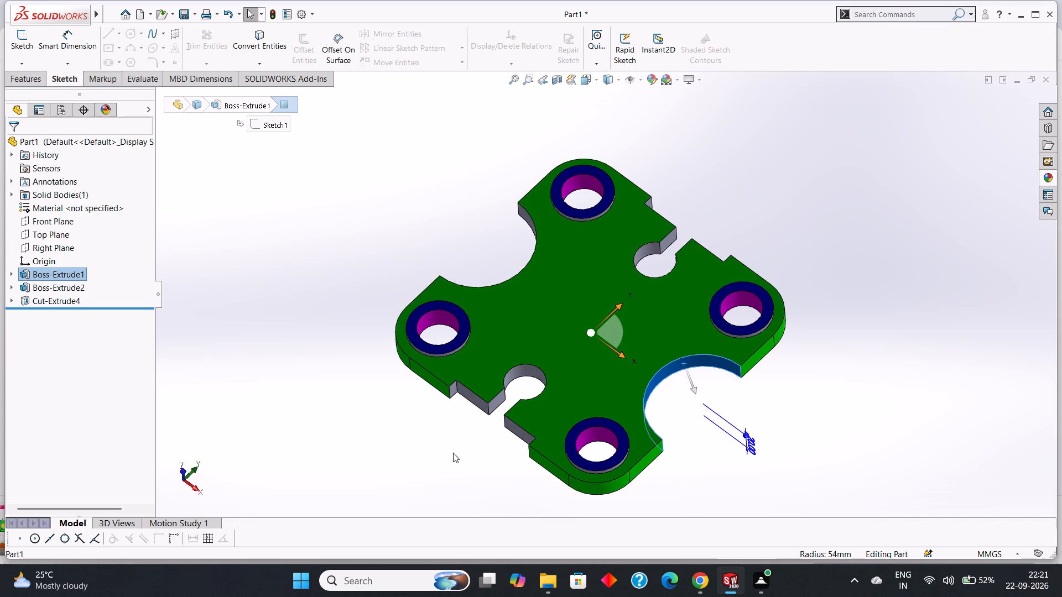
middle_drag(457, 452, 536, 427)
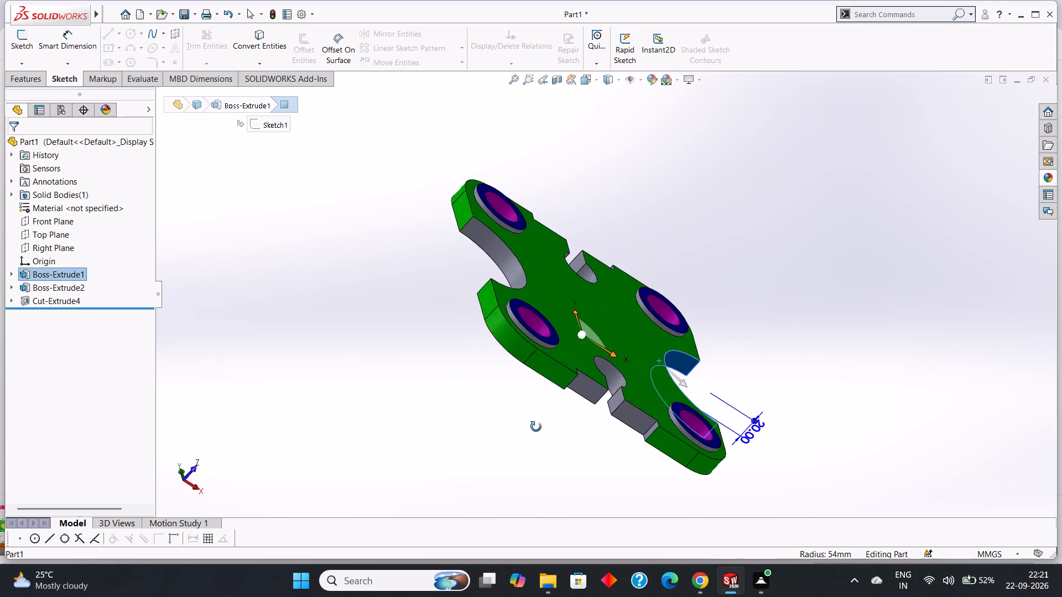
middle_drag(536, 427, 571, 495)
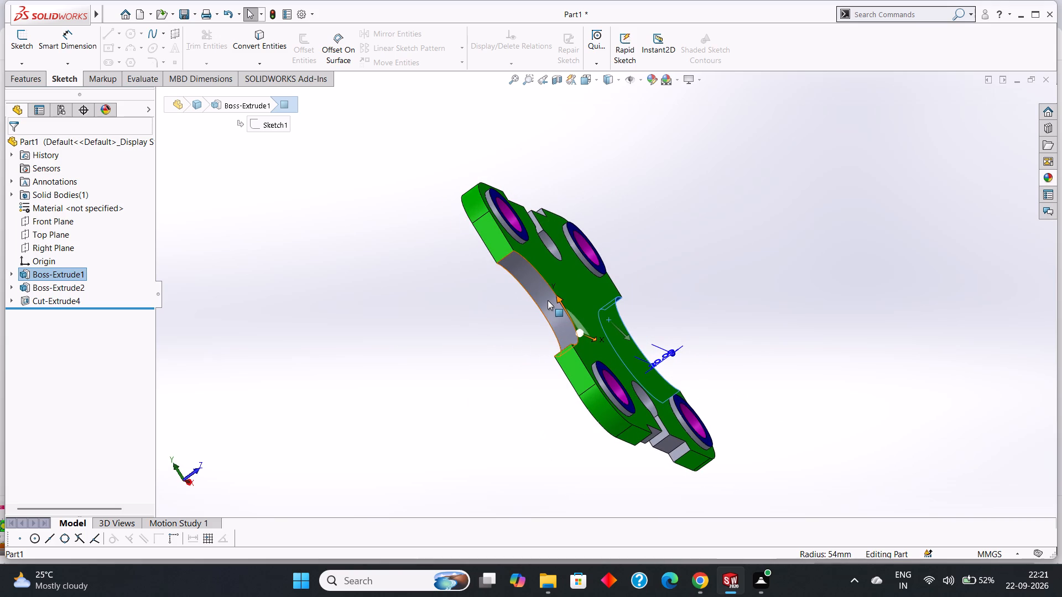
ctrl+click(545, 298)
middle_drag(890, 296, 779, 270)
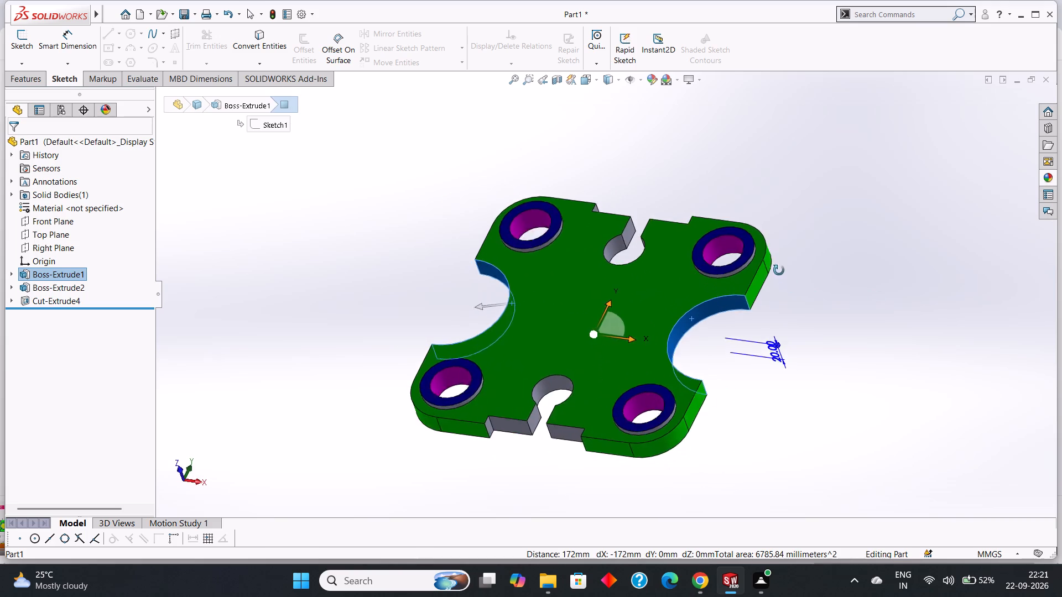
middle_drag(779, 270, 798, 223)
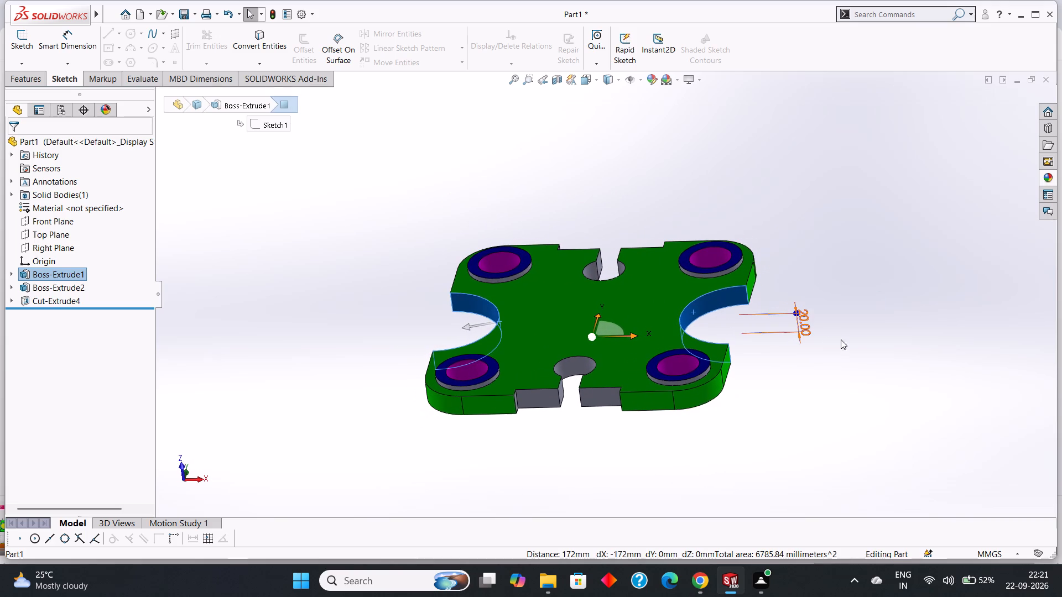
middle_drag(554, 453, 563, 453)
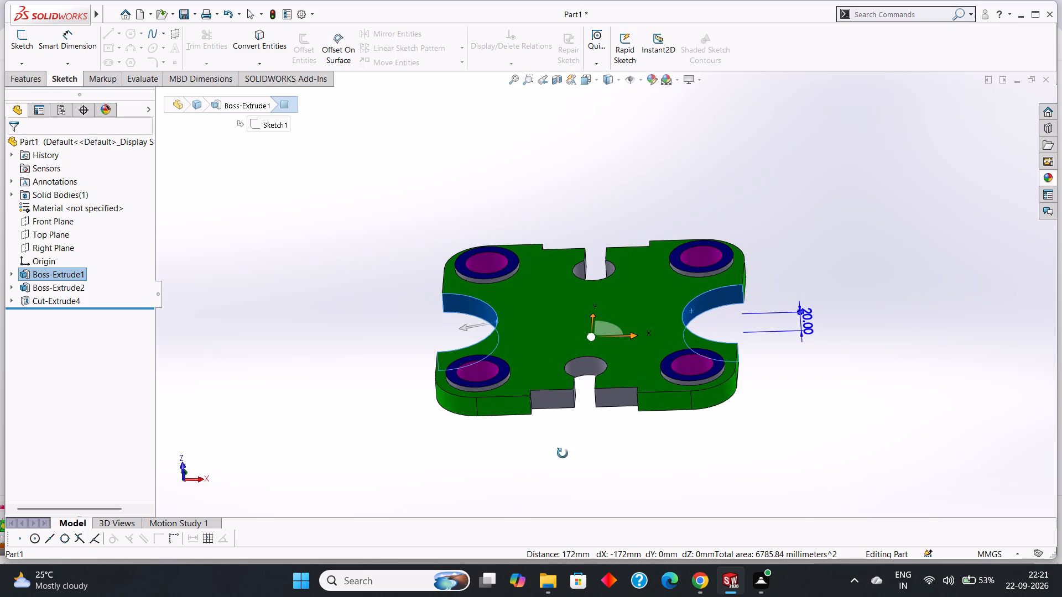
middle_drag(563, 453, 562, 455)
ctrl+click(587, 363)
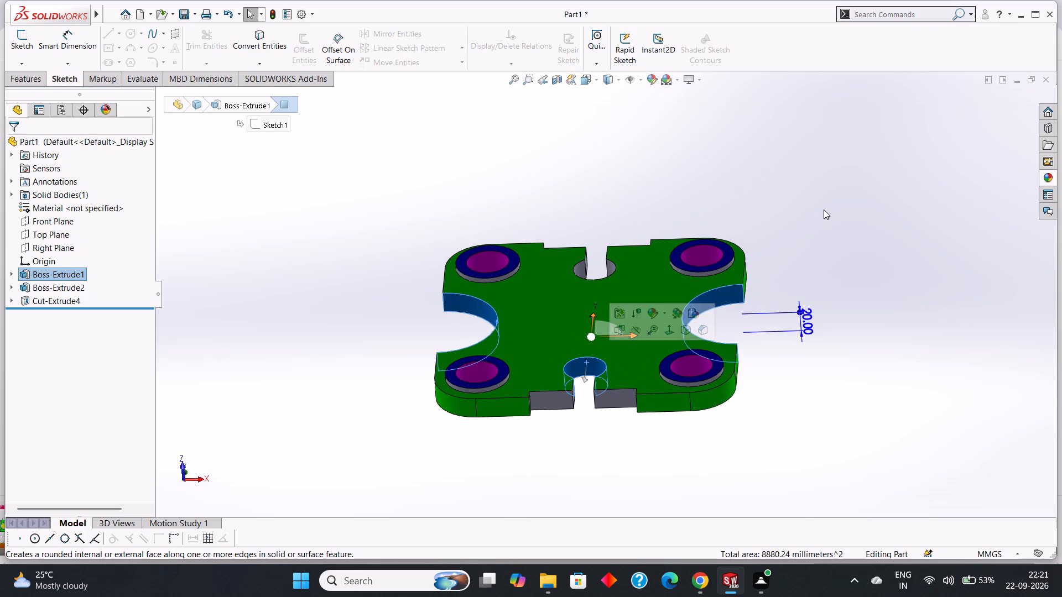
middle_drag(825, 208, 731, 443)
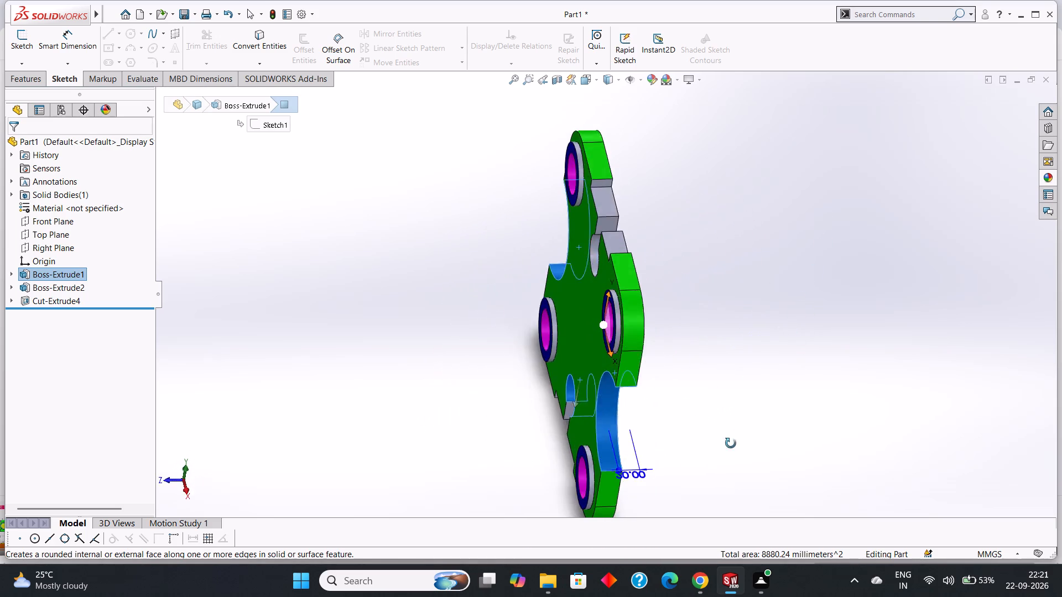
middle_drag(731, 443, 750, 475)
ctrl+click(610, 268)
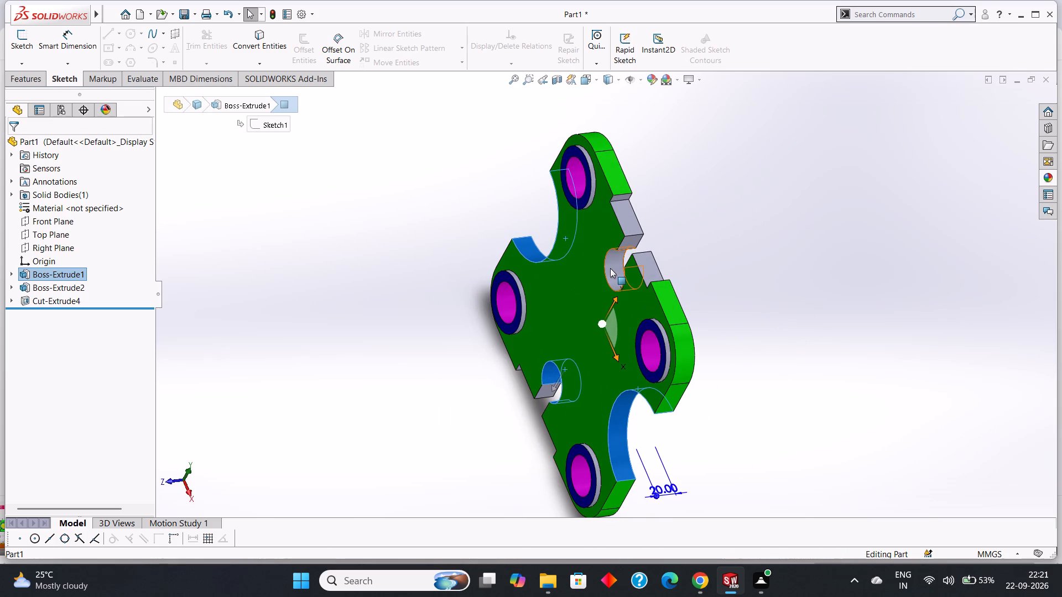
click(657, 76)
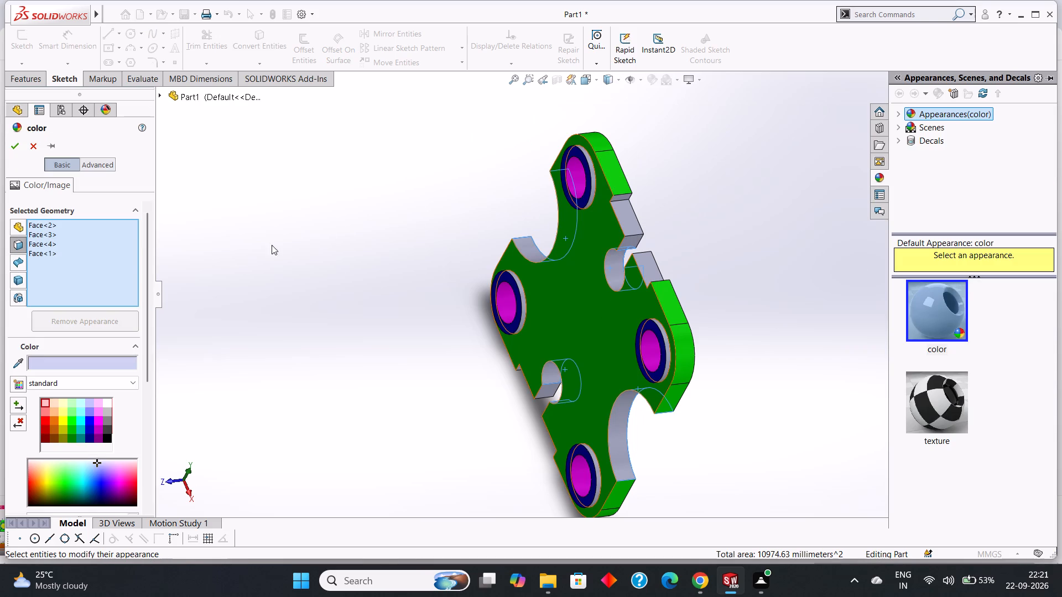
click(77, 366)
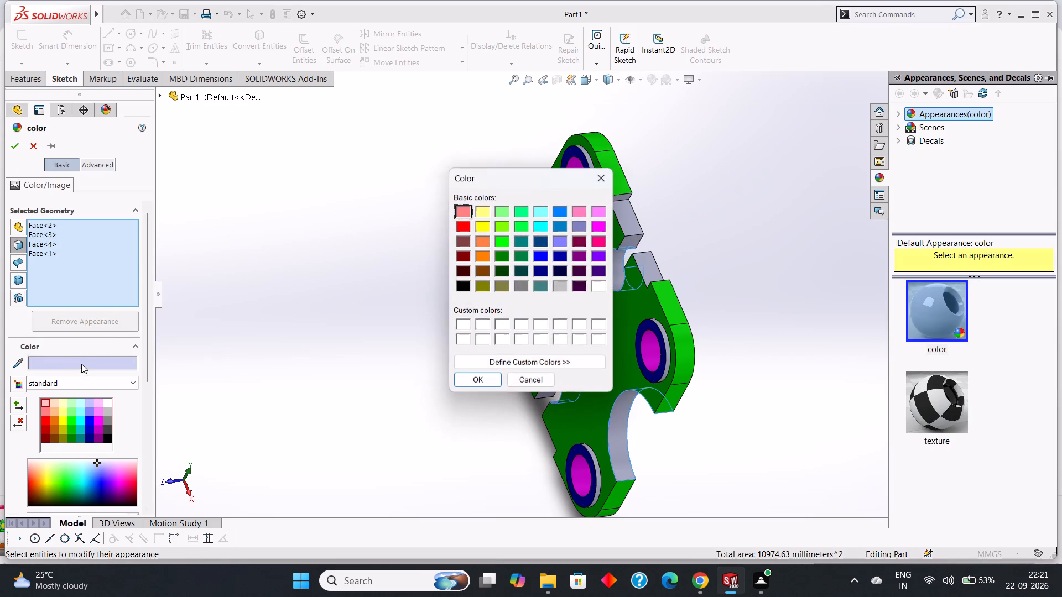
click(601, 221)
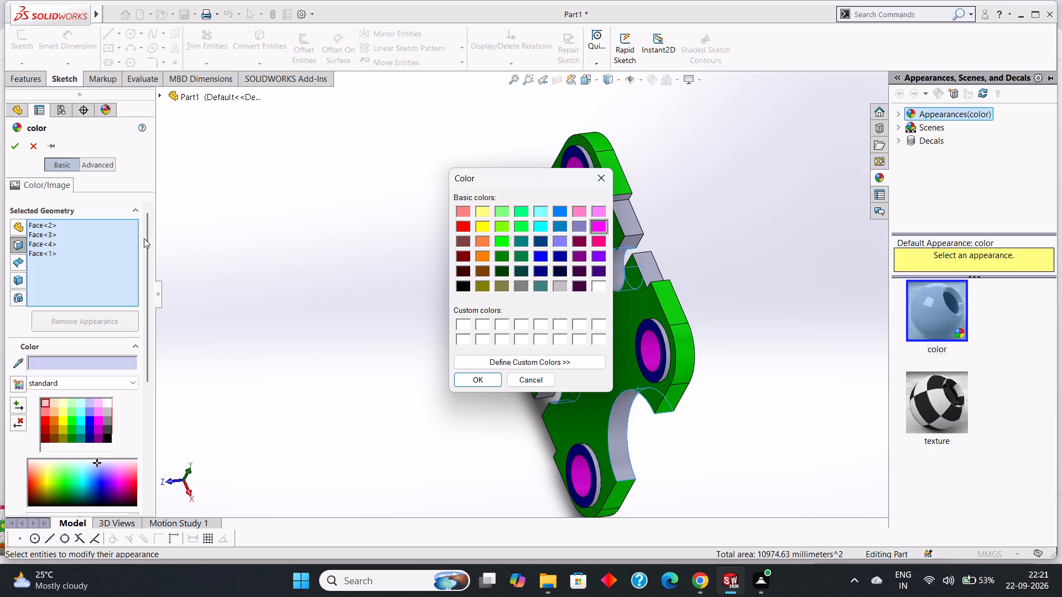
click(475, 383)
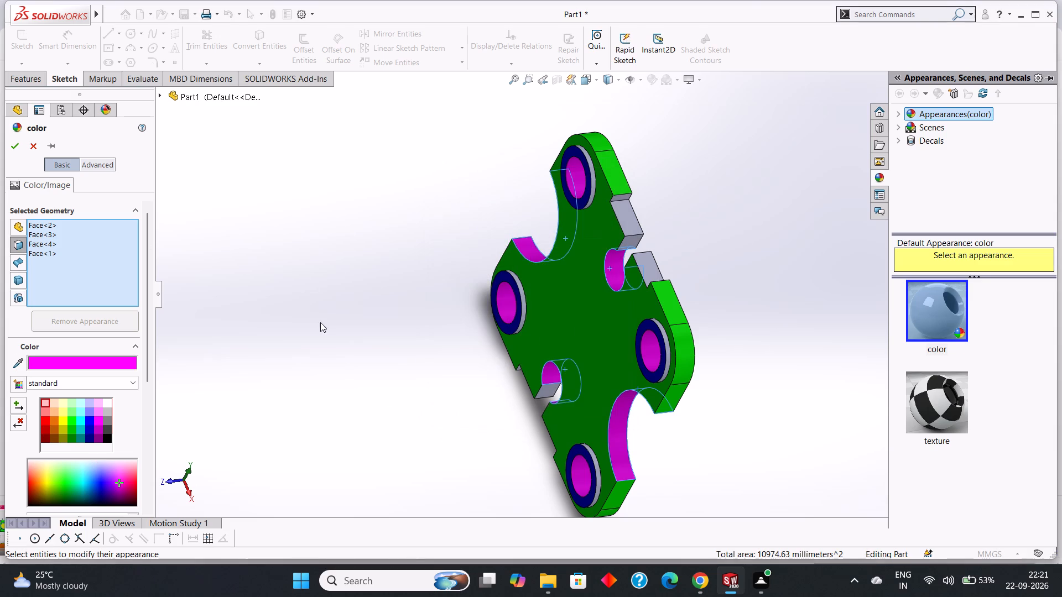
click(18, 149)
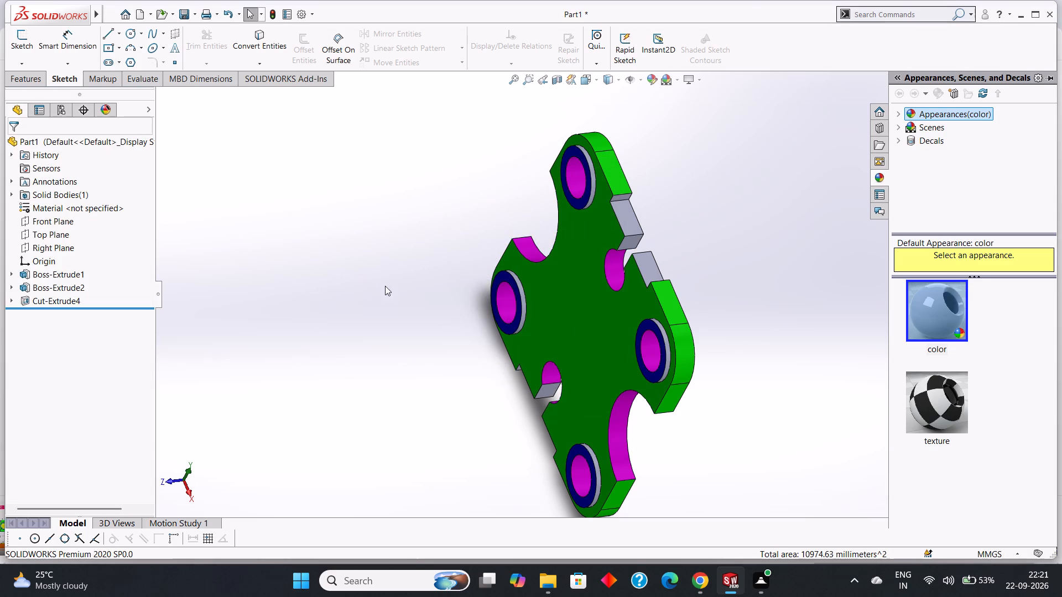
Colour the four short step walls beside the two keyhole slots and one slot's two straight neck walls bright green from the basic colours.
middle_drag(446, 410, 481, 318)
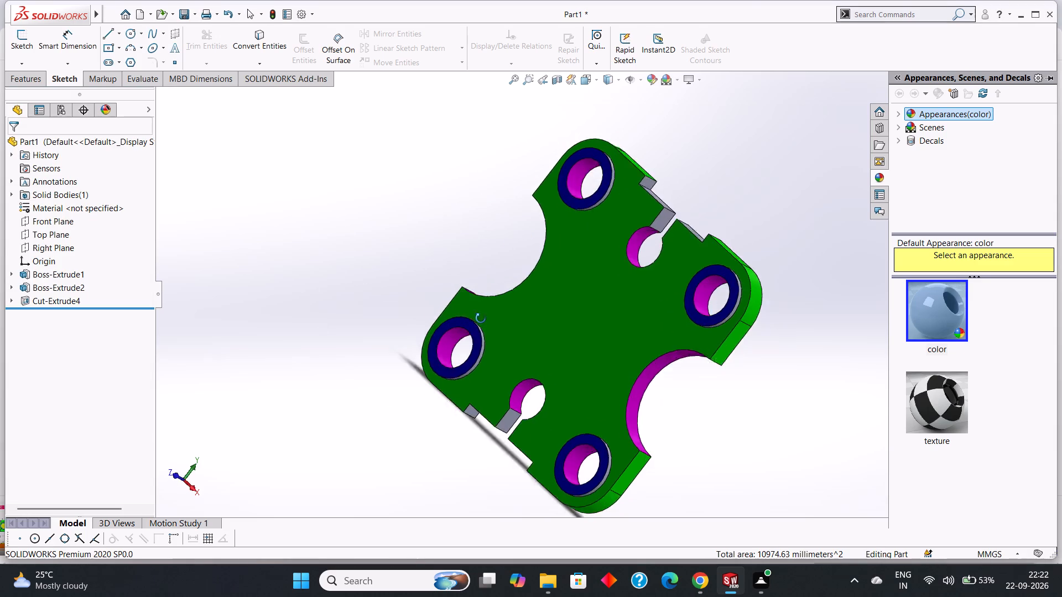
middle_drag(481, 318, 532, 229)
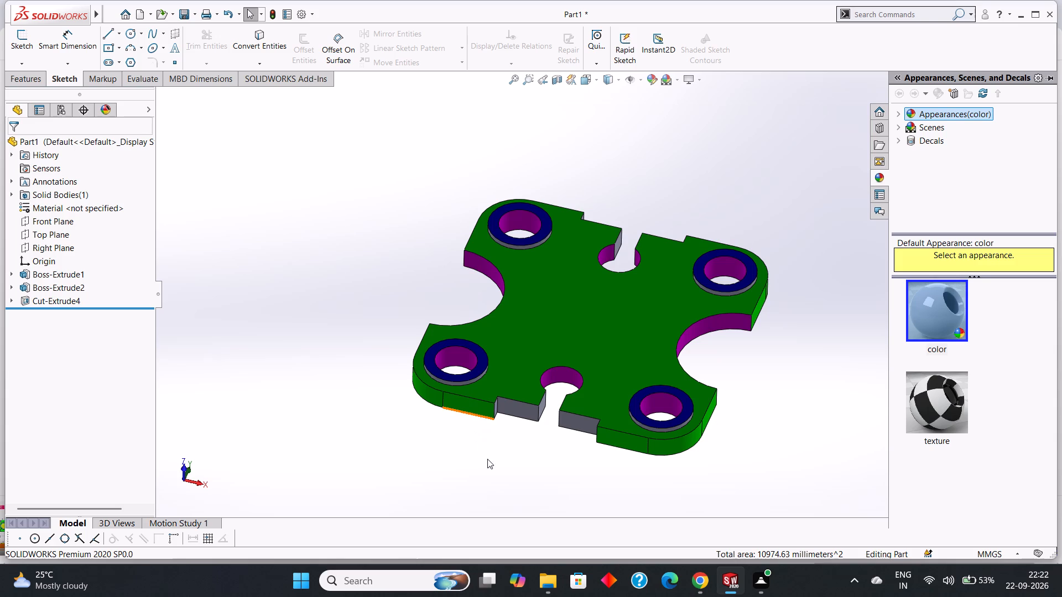
middle_drag(502, 447, 466, 422)
scroll(482, 390, down, 2)
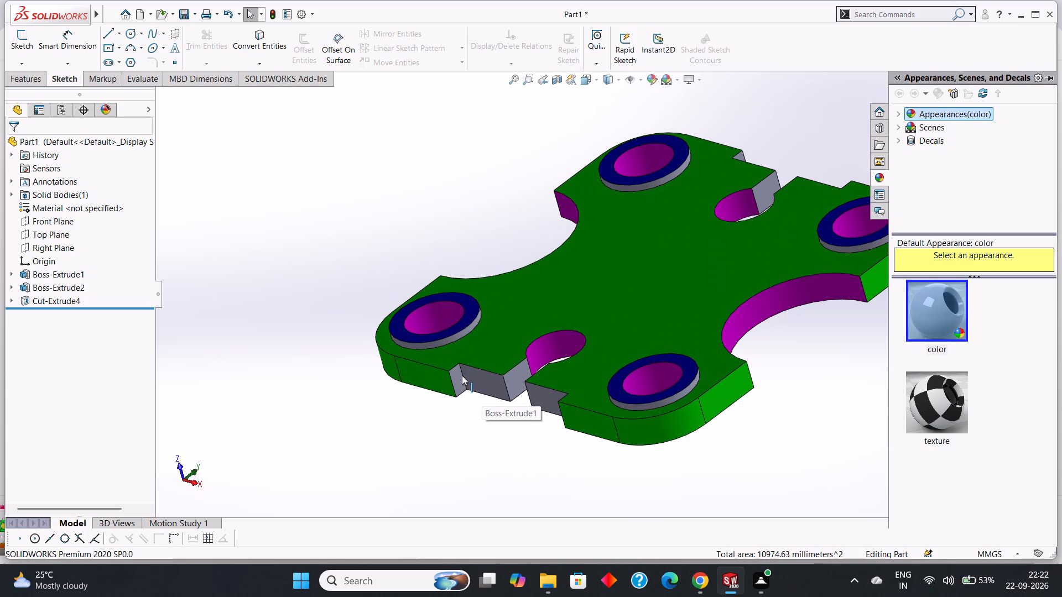
ctrl+click(457, 379)
middle_drag(501, 446, 528, 449)
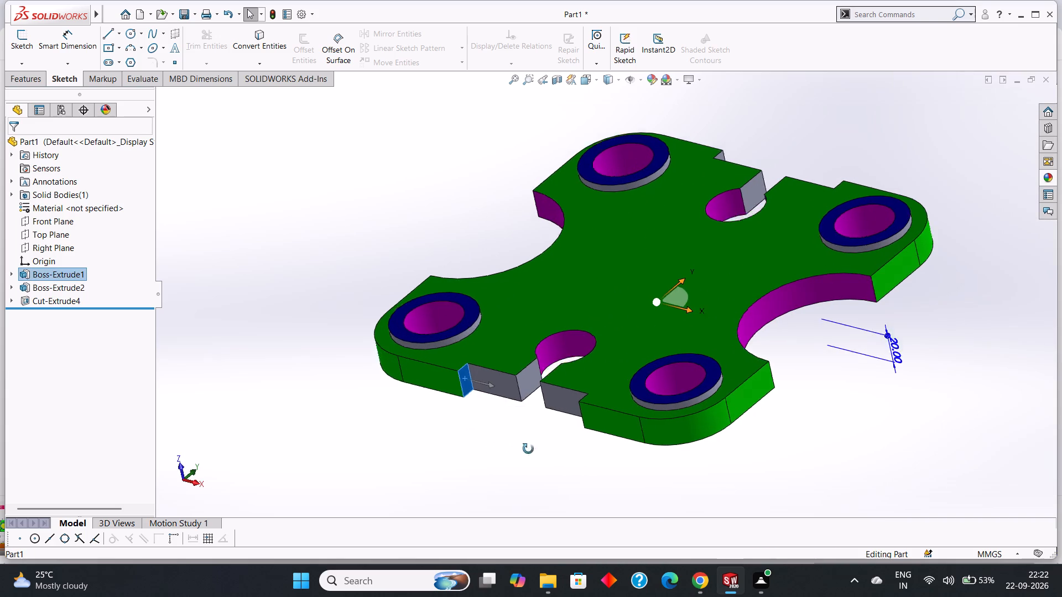
middle_drag(528, 449, 603, 462)
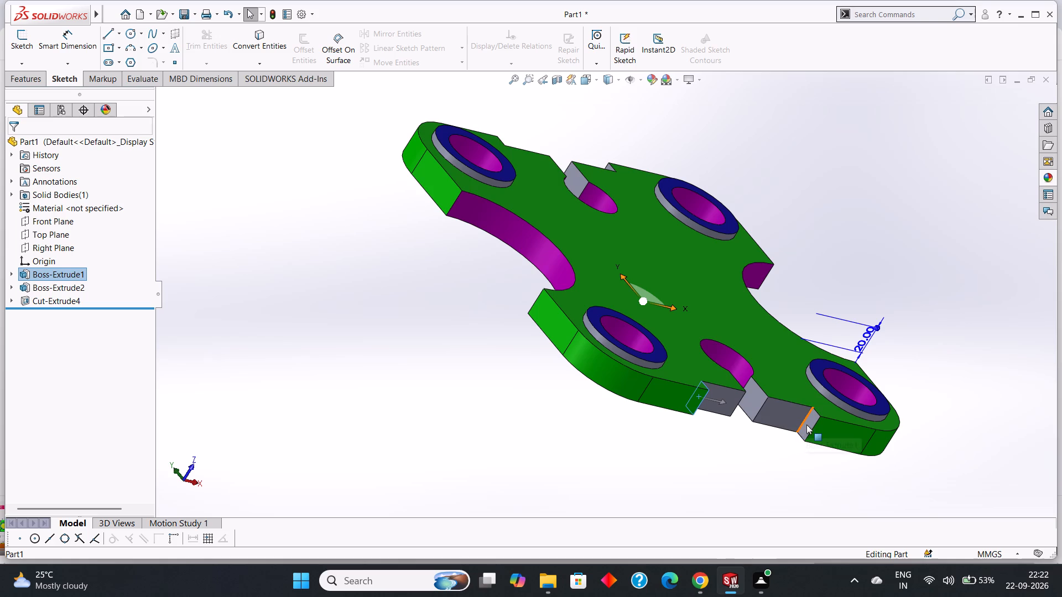
ctrl+click(807, 425)
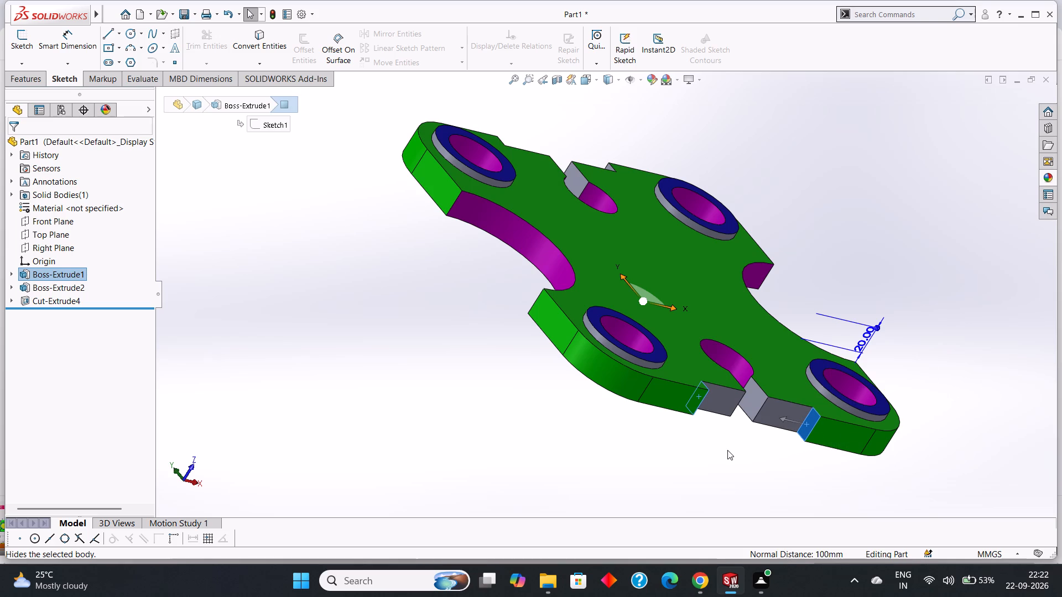
middle_drag(741, 464, 640, 443)
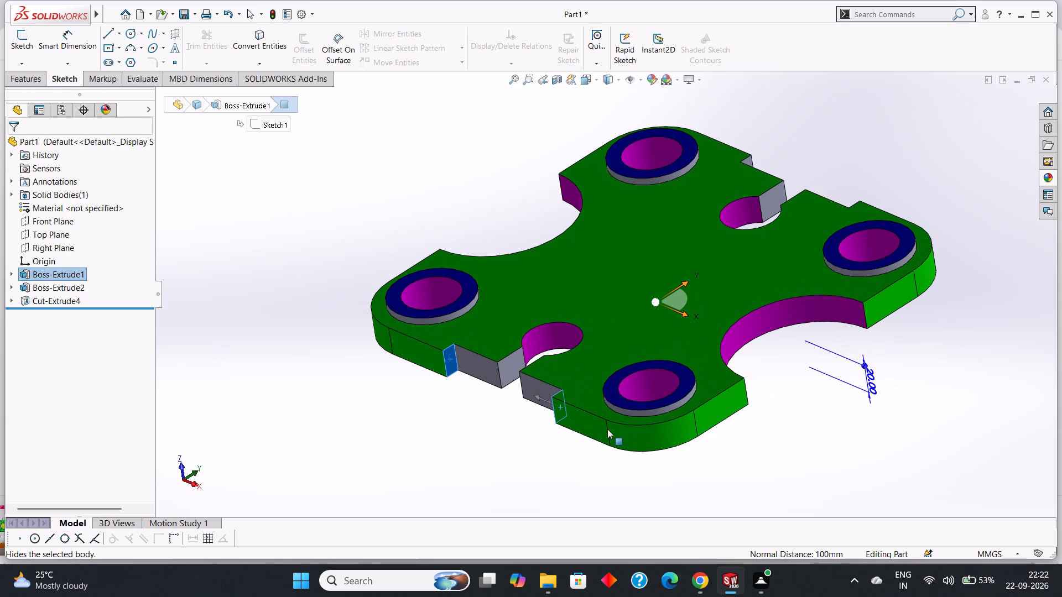
ctrl+click(509, 366)
middle_drag(488, 437, 566, 455)
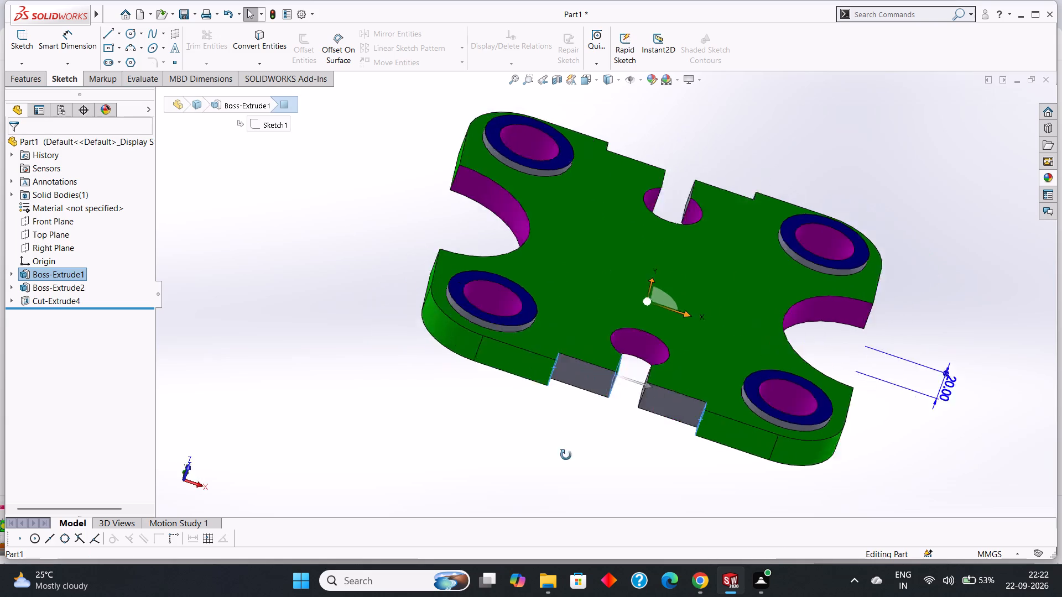
middle_drag(566, 455, 601, 484)
scroll(771, 434, down, 3)
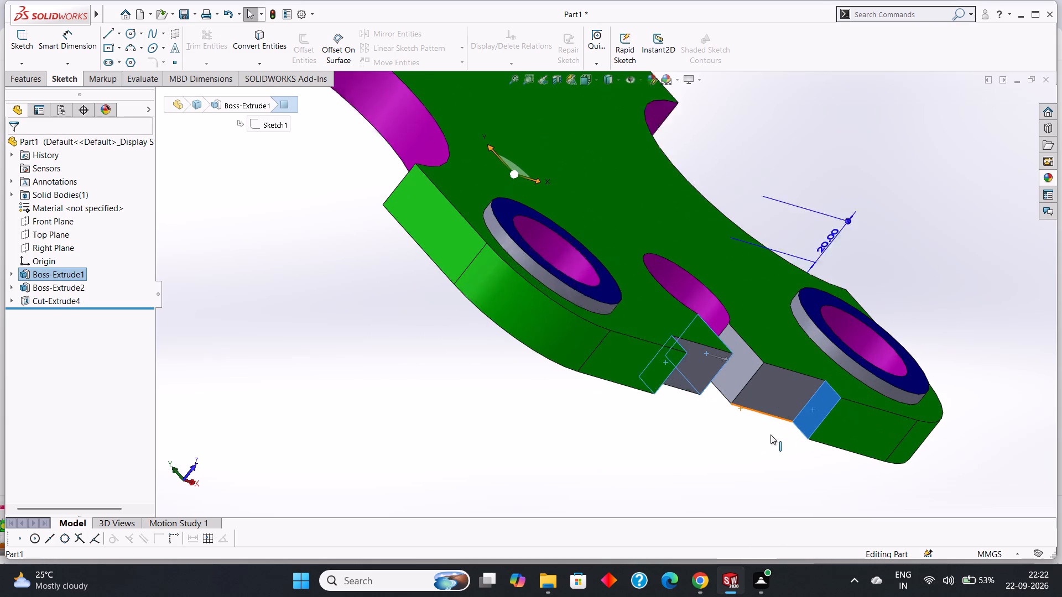
scroll(771, 434, down, 1)
ctrl+click(719, 349)
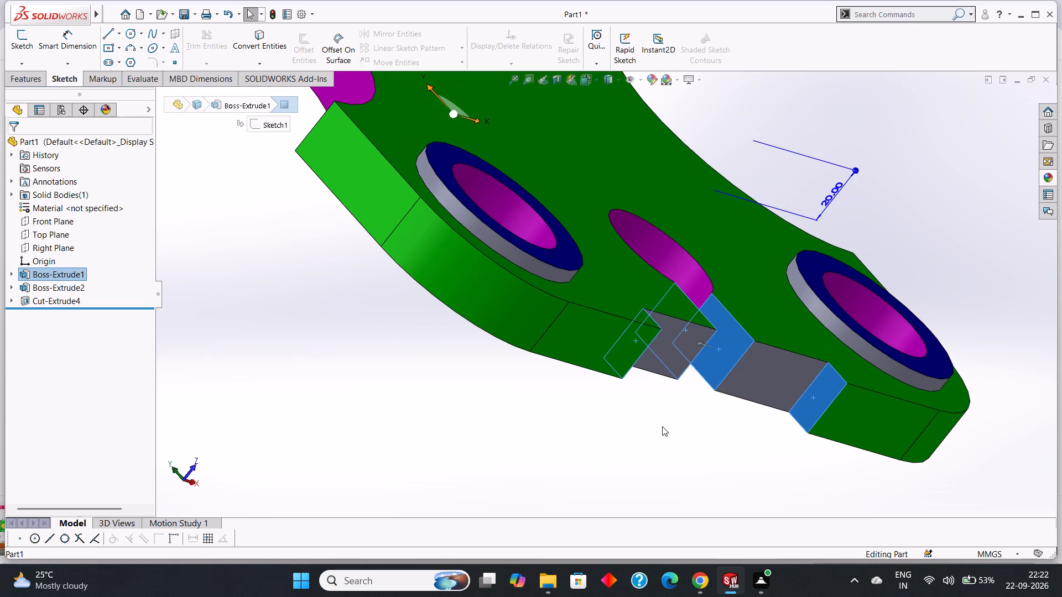
middle_drag(693, 443, 602, 439)
scroll(608, 429, up, 7)
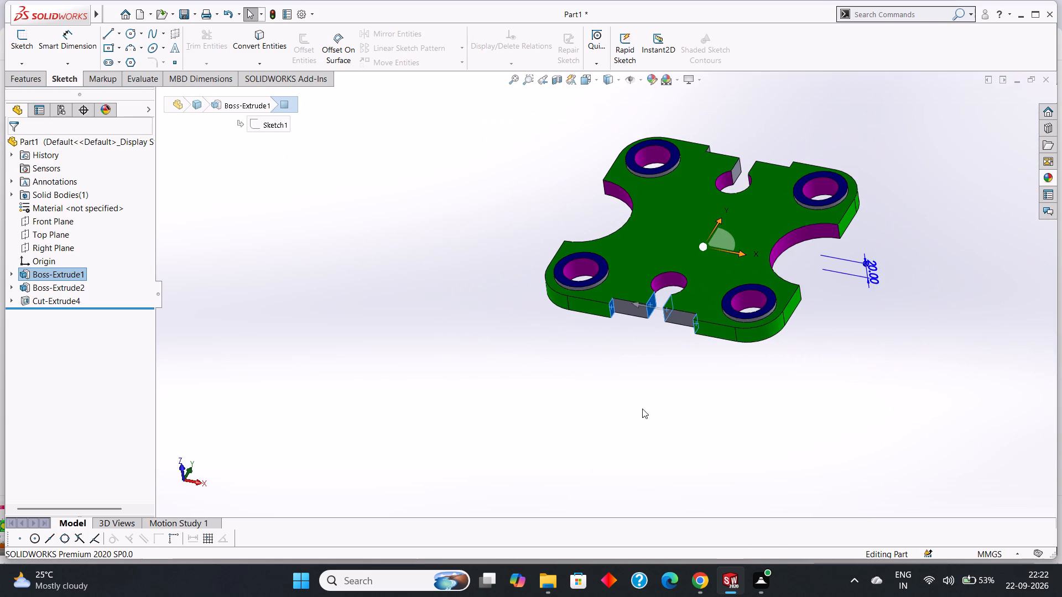
middle_drag(871, 327, 776, 411)
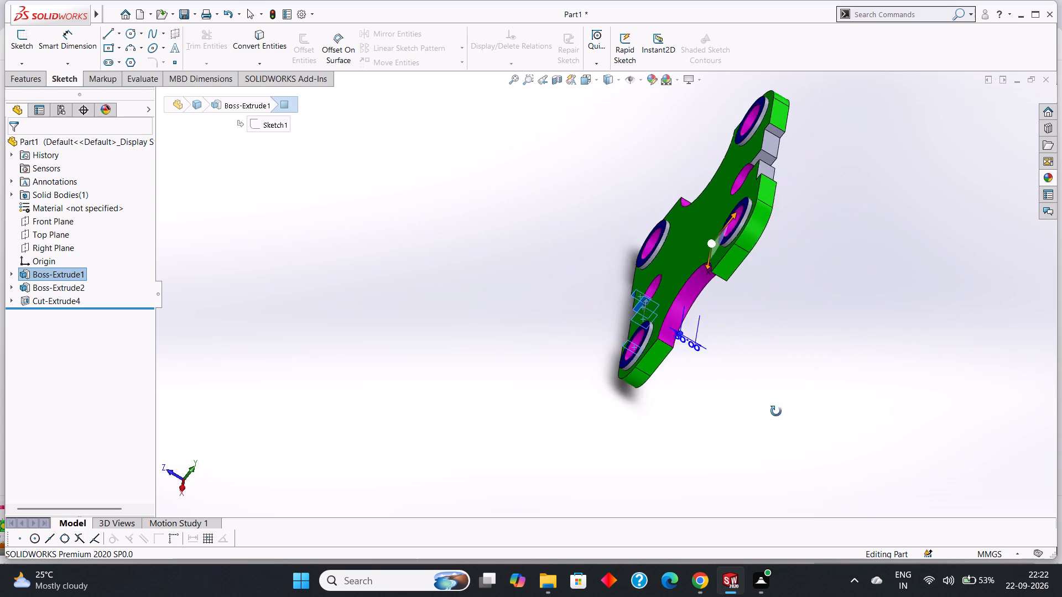
middle_drag(776, 411, 764, 442)
middle_drag(818, 255, 783, 393)
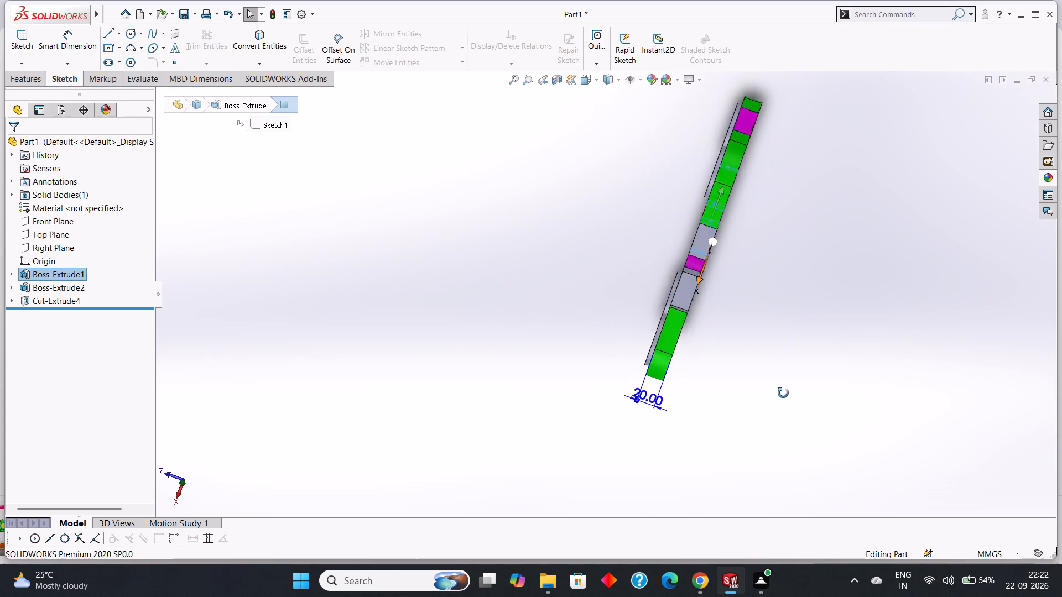
middle_drag(783, 393, 820, 371)
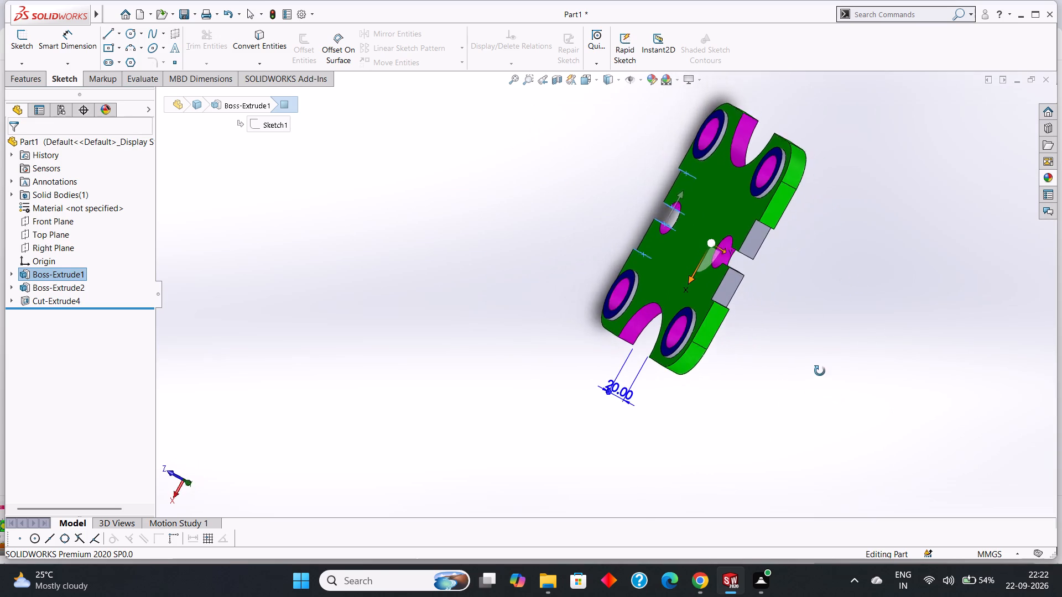
middle_drag(820, 371, 825, 274)
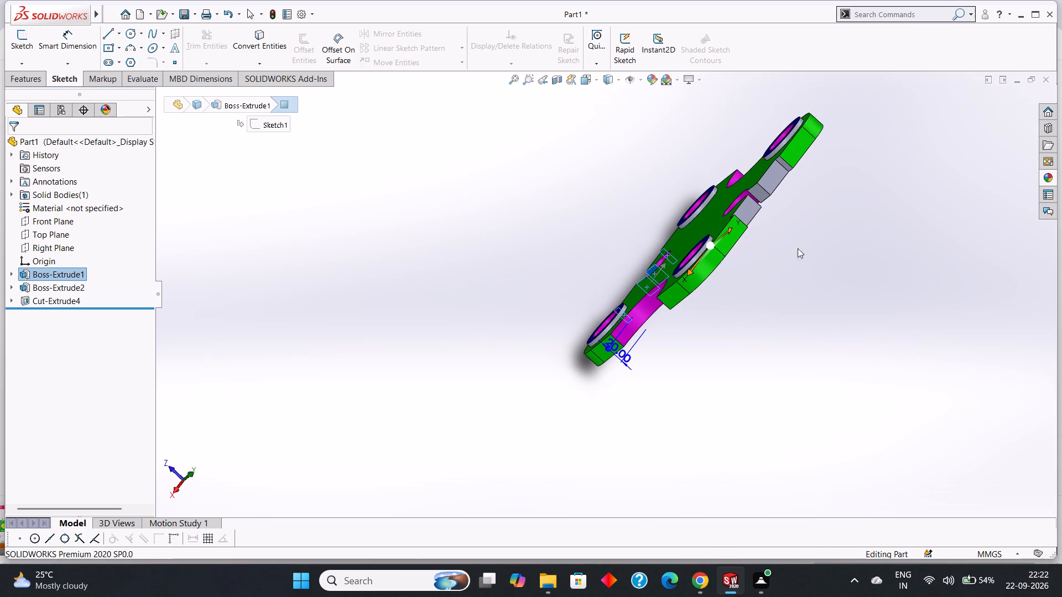
scroll(778, 222, down, 4)
scroll(780, 311, down, 1)
middle_drag(779, 343, 779, 342)
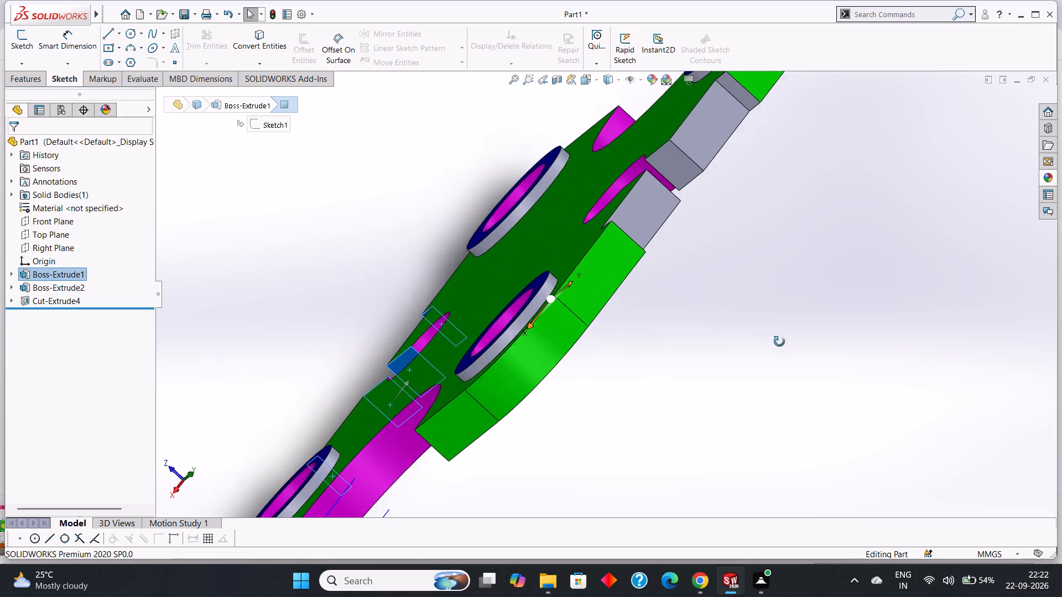
middle_drag(779, 342, 799, 262)
scroll(731, 196, down, 2)
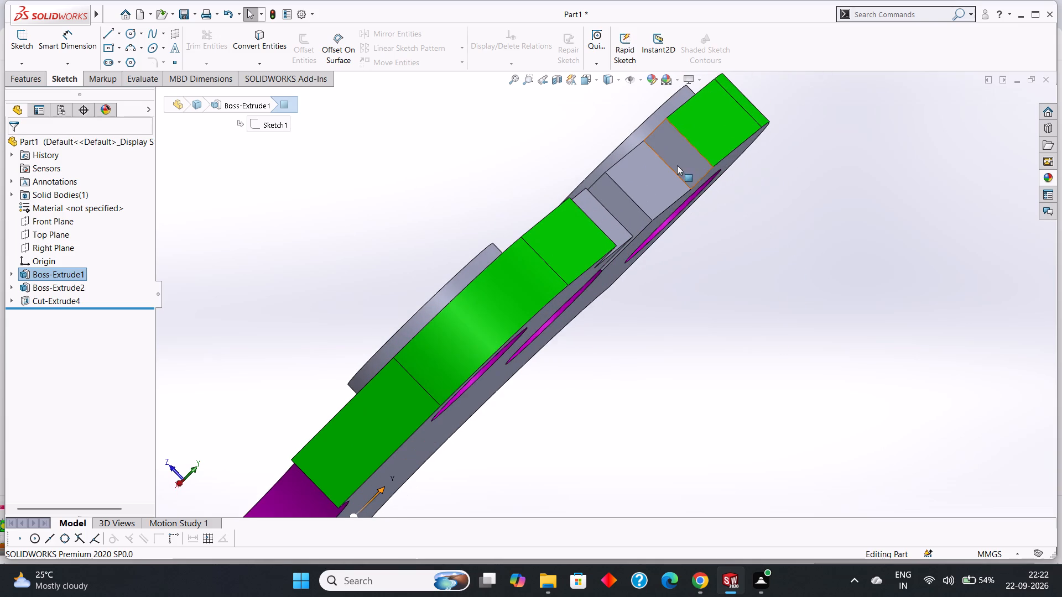
ctrl+drag(688, 144, 681, 142)
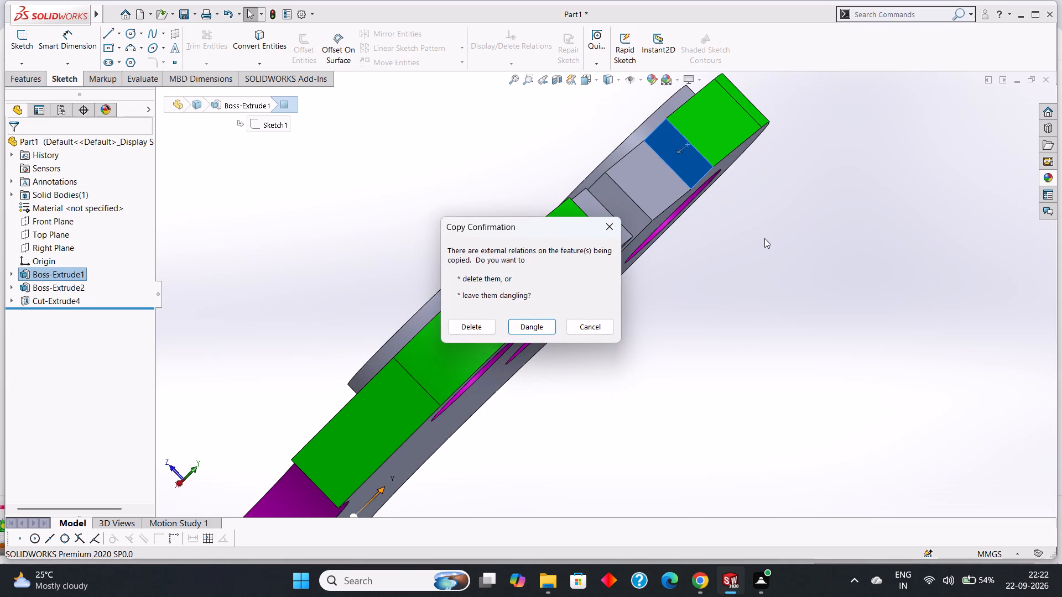
click(603, 223)
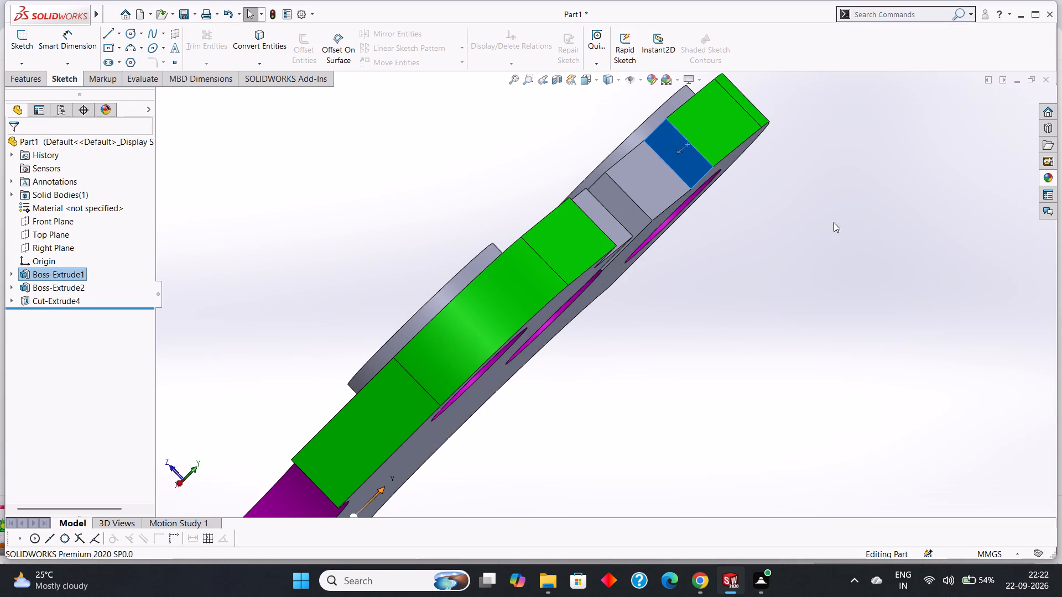
ctrl+middle_drag(840, 219, 826, 234)
middle_drag(861, 225, 809, 324)
scroll(805, 303, up, 7)
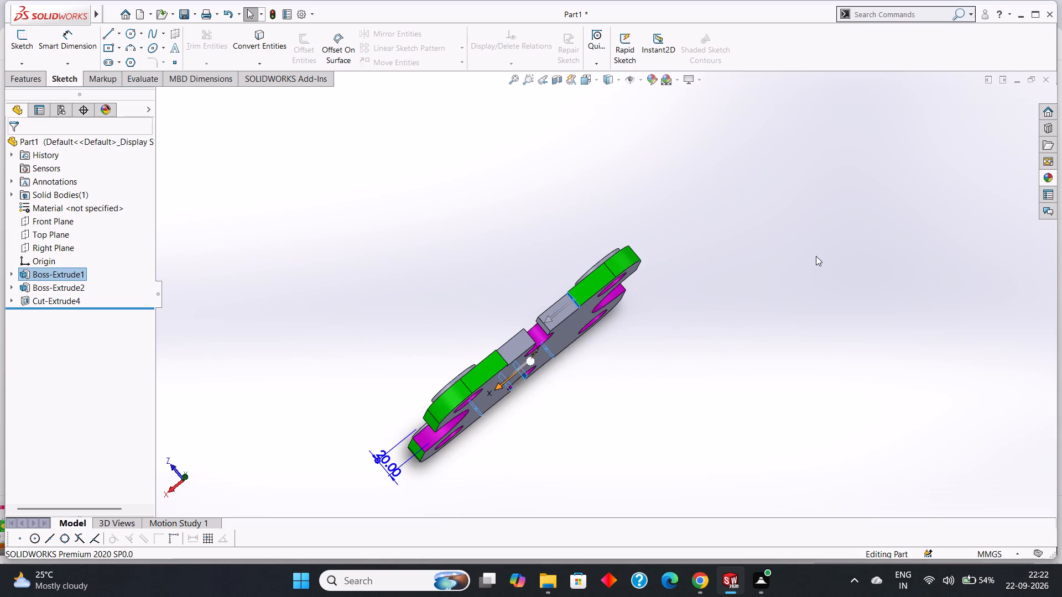
middle_drag(816, 256, 757, 355)
scroll(756, 353, down, 1)
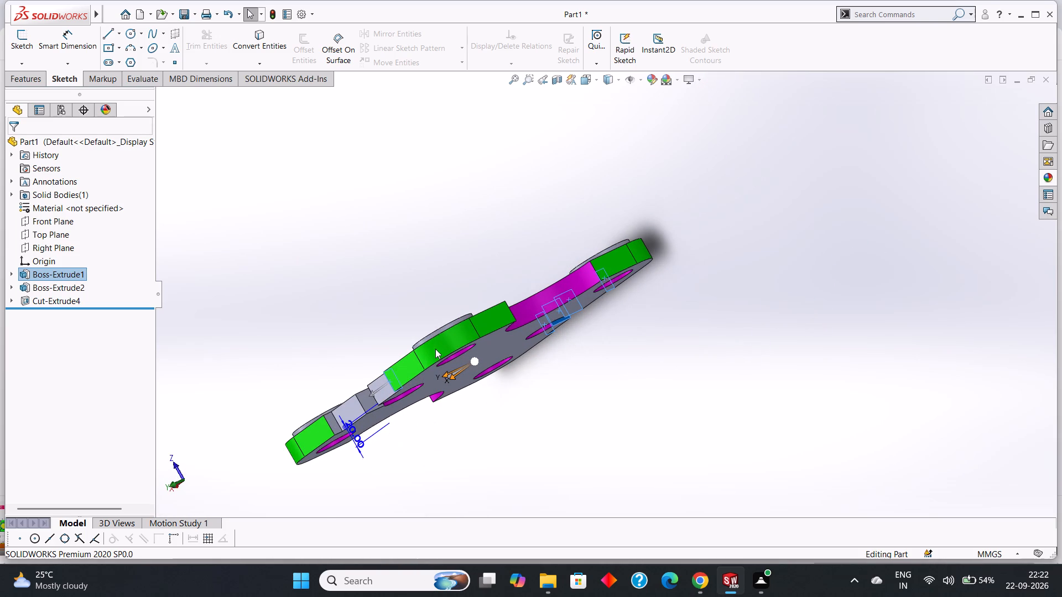
scroll(410, 337, down, 3)
scroll(451, 357, up, 4)
scroll(461, 376, down, 3)
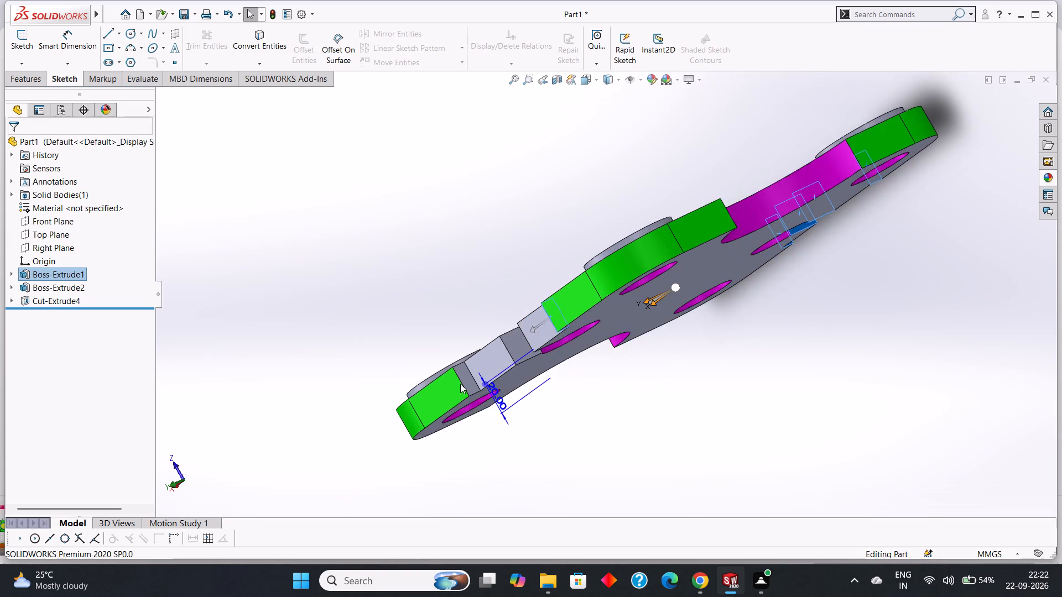
scroll(460, 384, down, 4)
ctrl+click(510, 340)
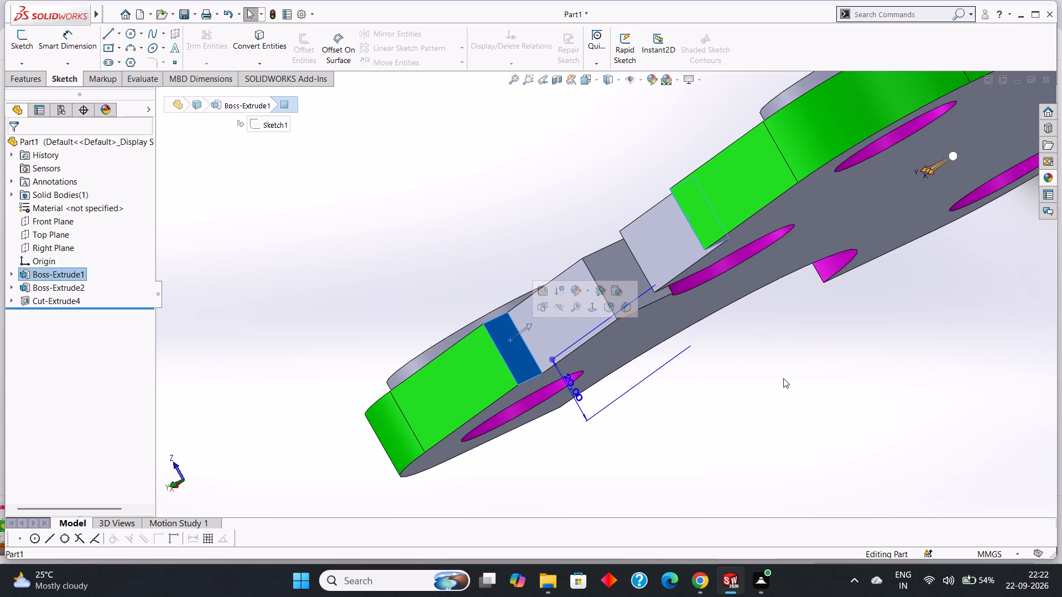
scroll(785, 379, up, 6)
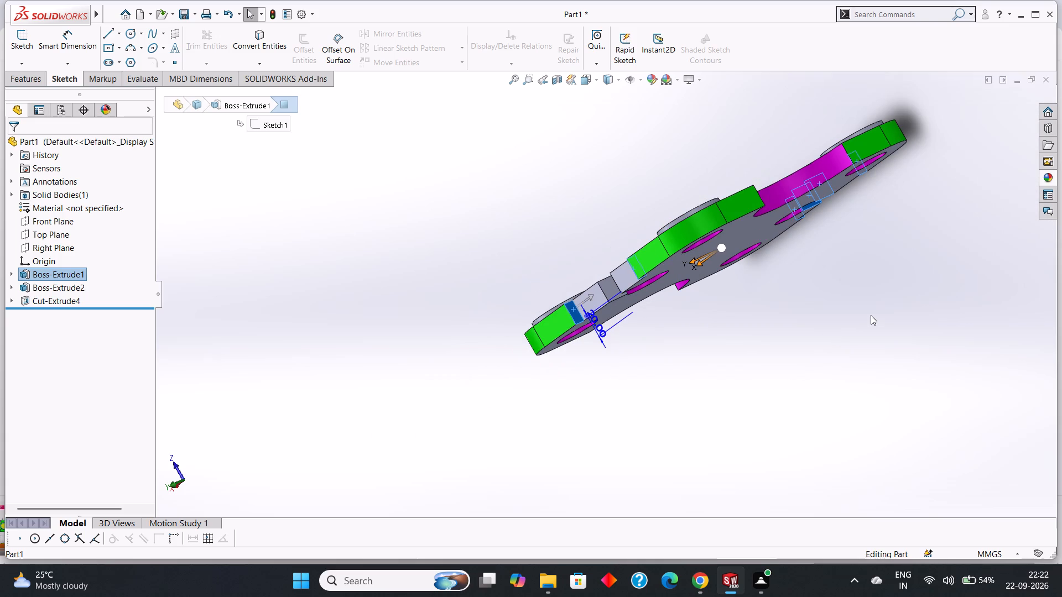
middle_drag(871, 315, 680, 381)
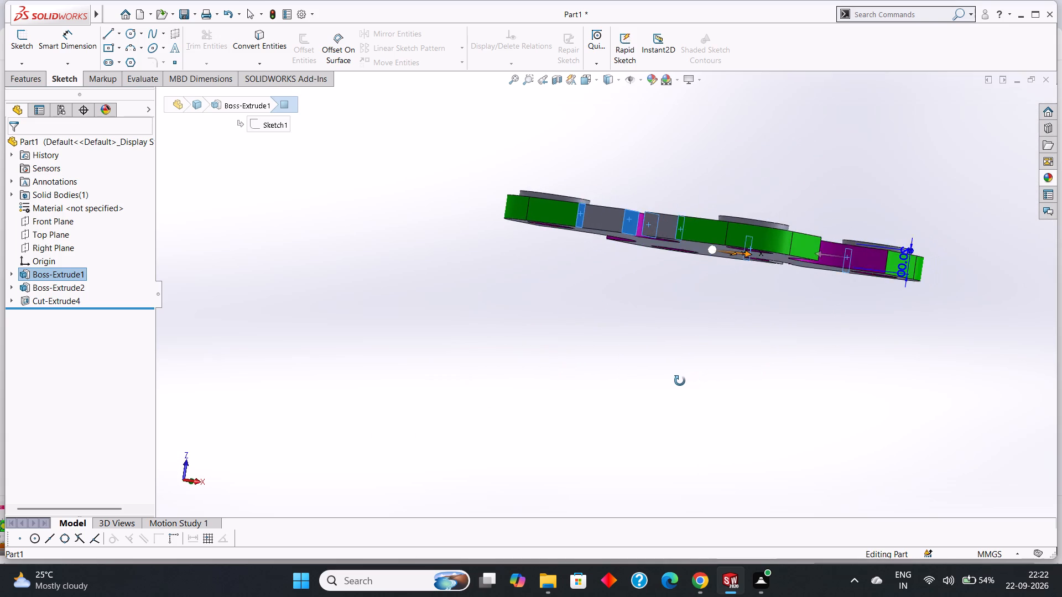
middle_drag(680, 381, 583, 395)
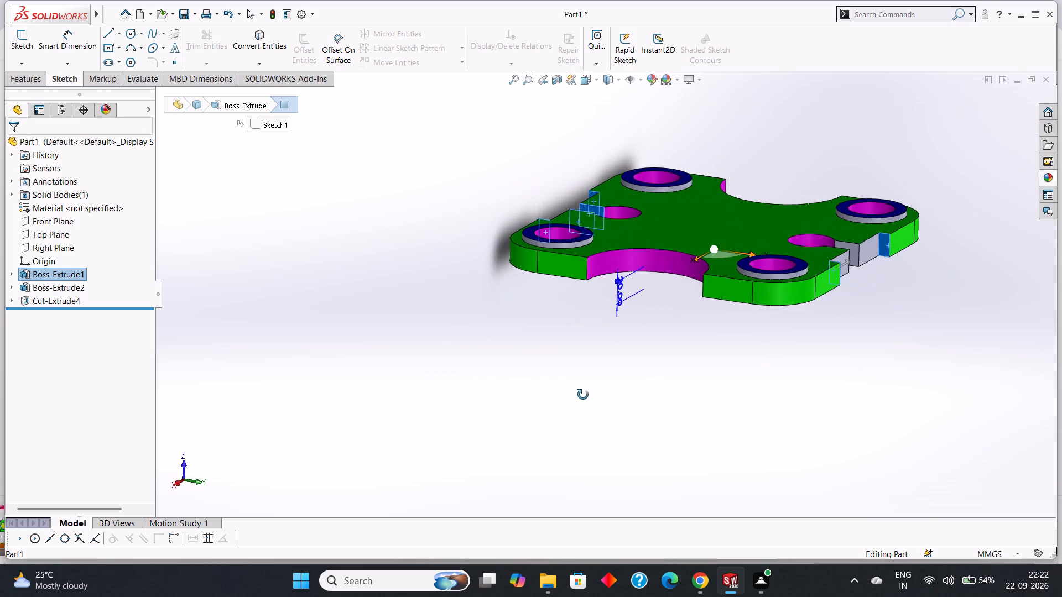
middle_drag(583, 395, 619, 385)
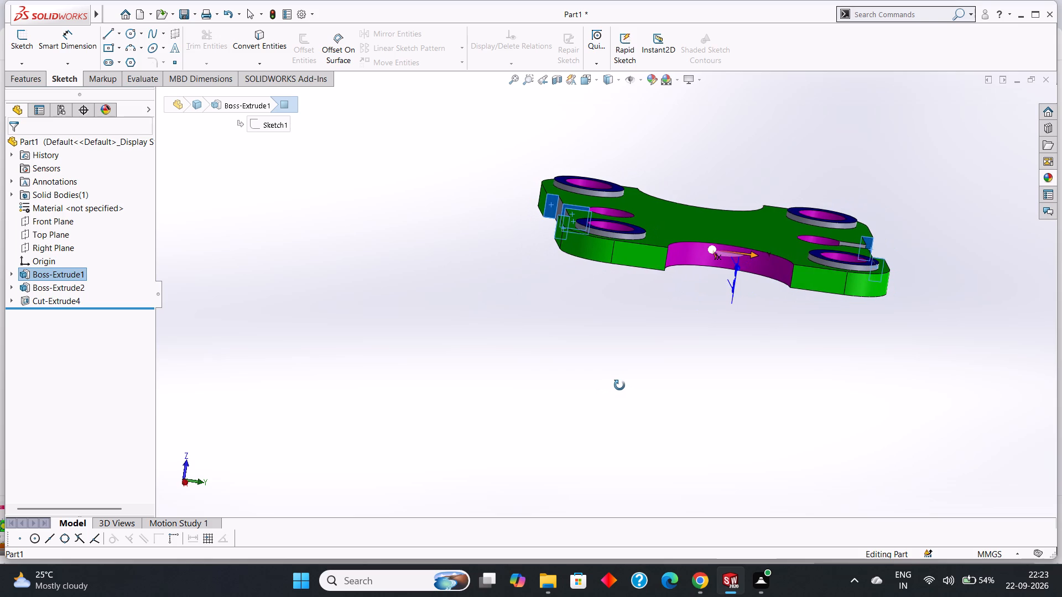
middle_drag(619, 385, 622, 387)
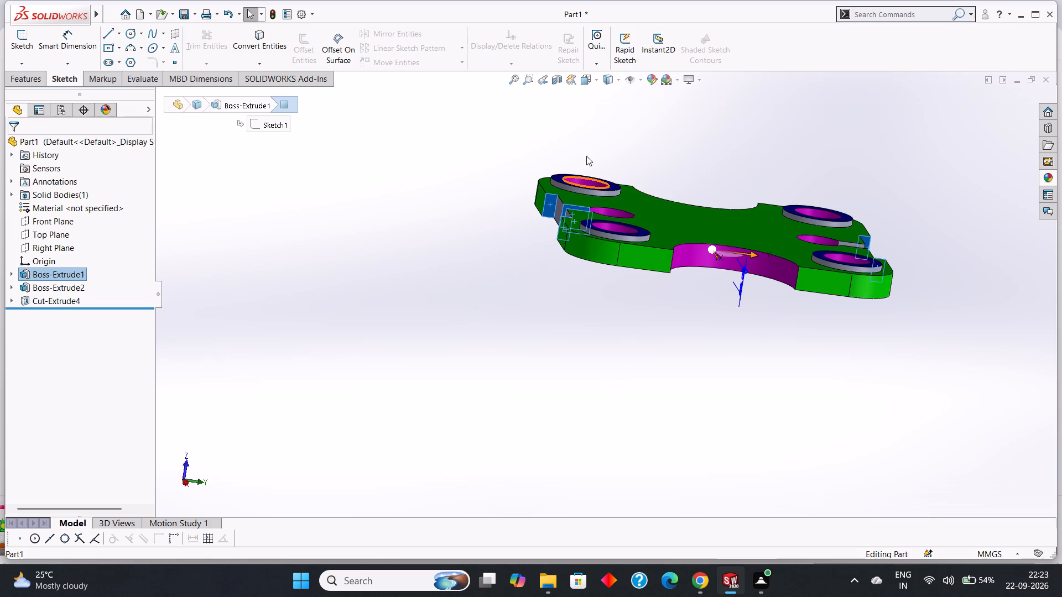
click(651, 77)
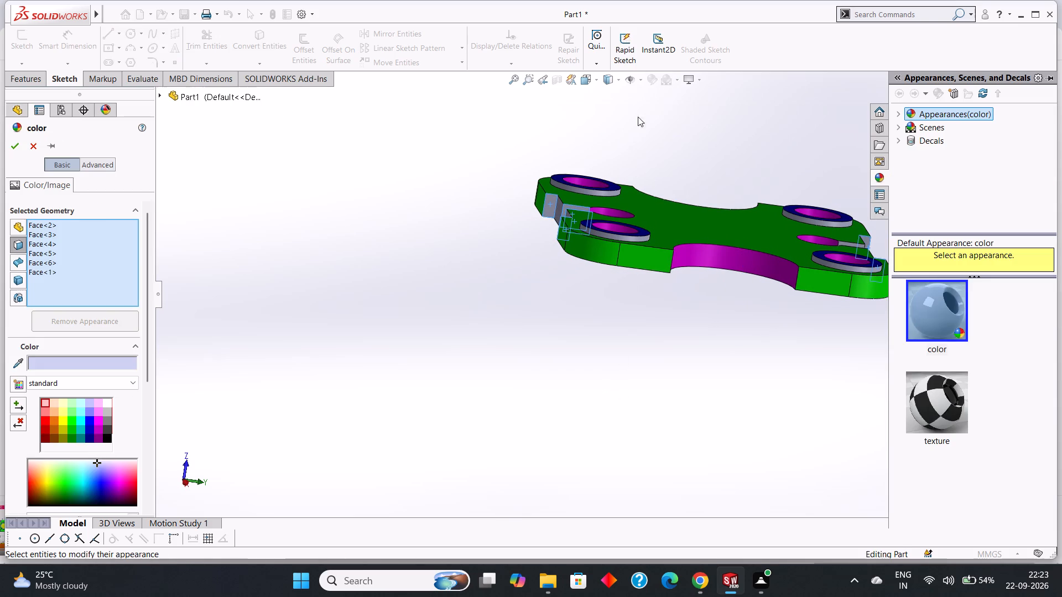
click(58, 364)
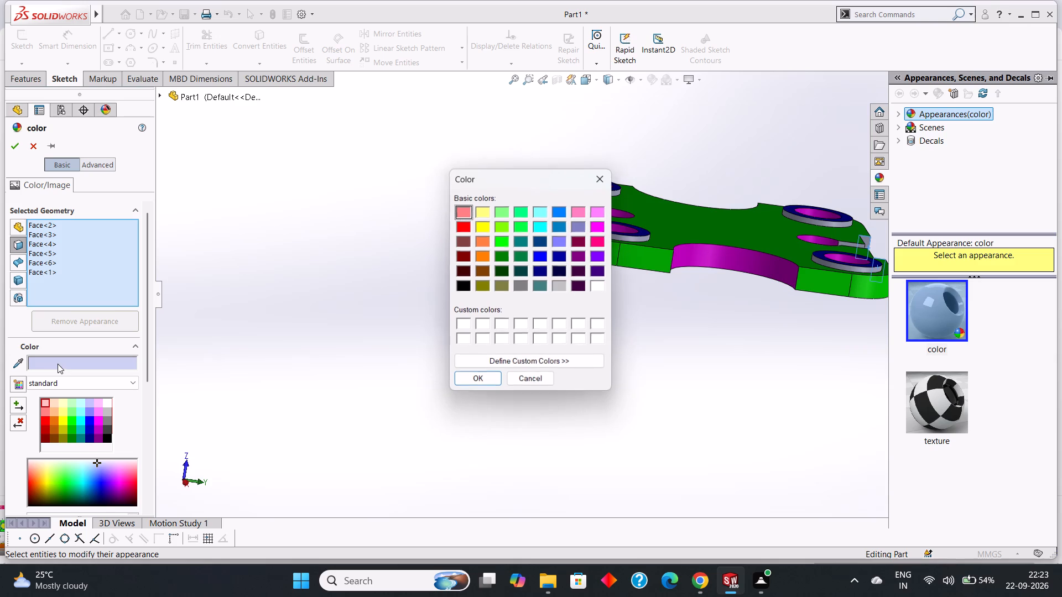
click(497, 239)
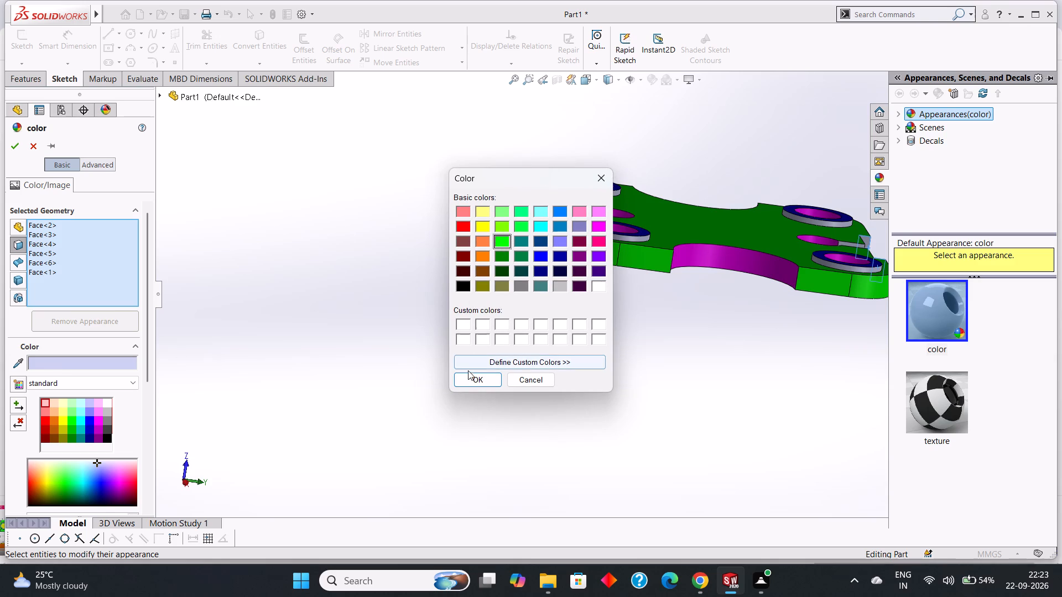
click(468, 375)
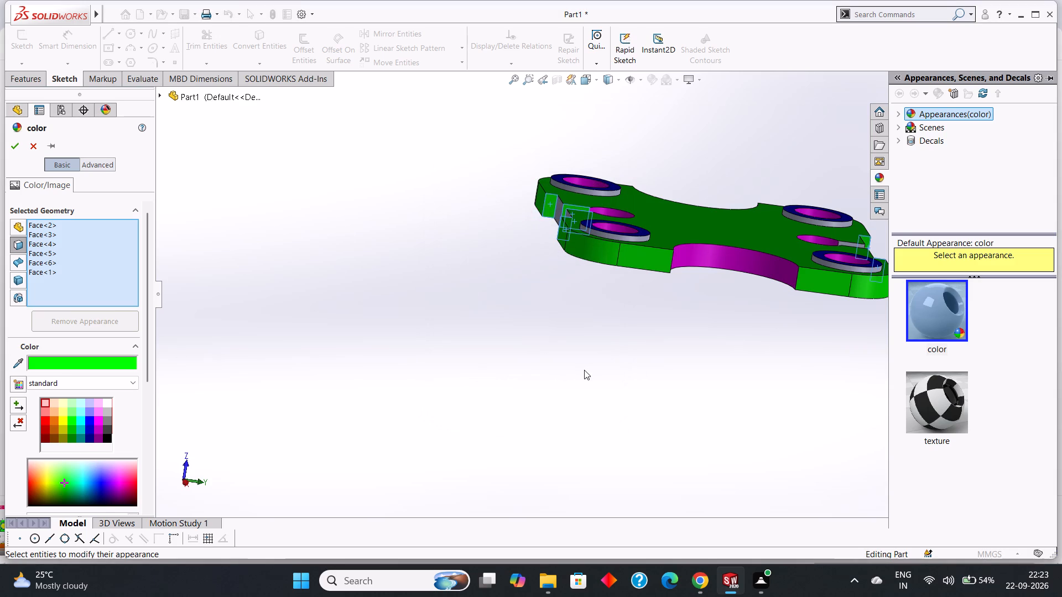
click(12, 148)
click(398, 284)
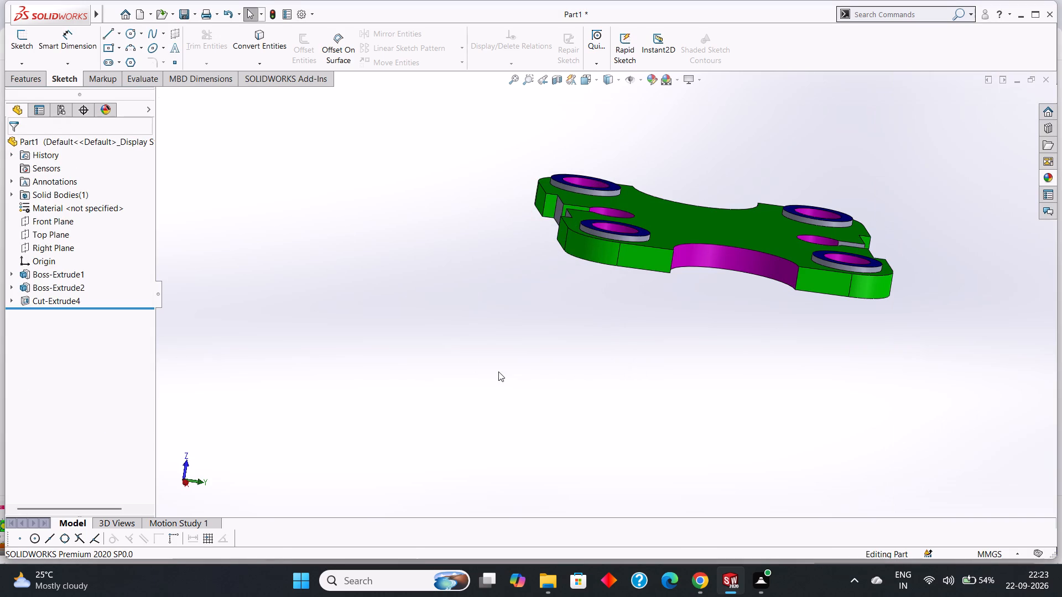
middle_drag(502, 372, 587, 433)
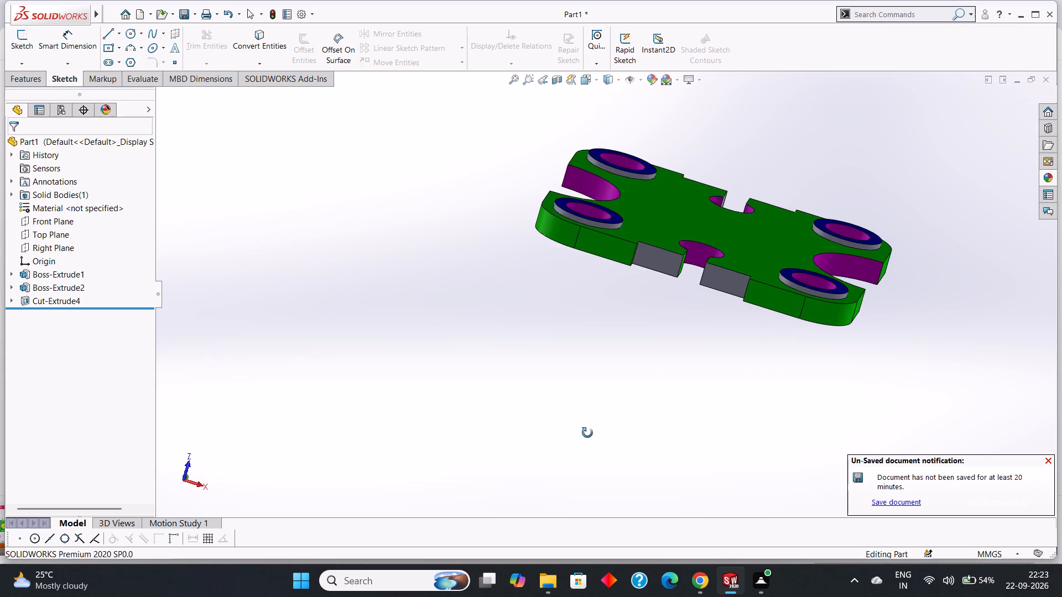
middle_drag(587, 433, 589, 431)
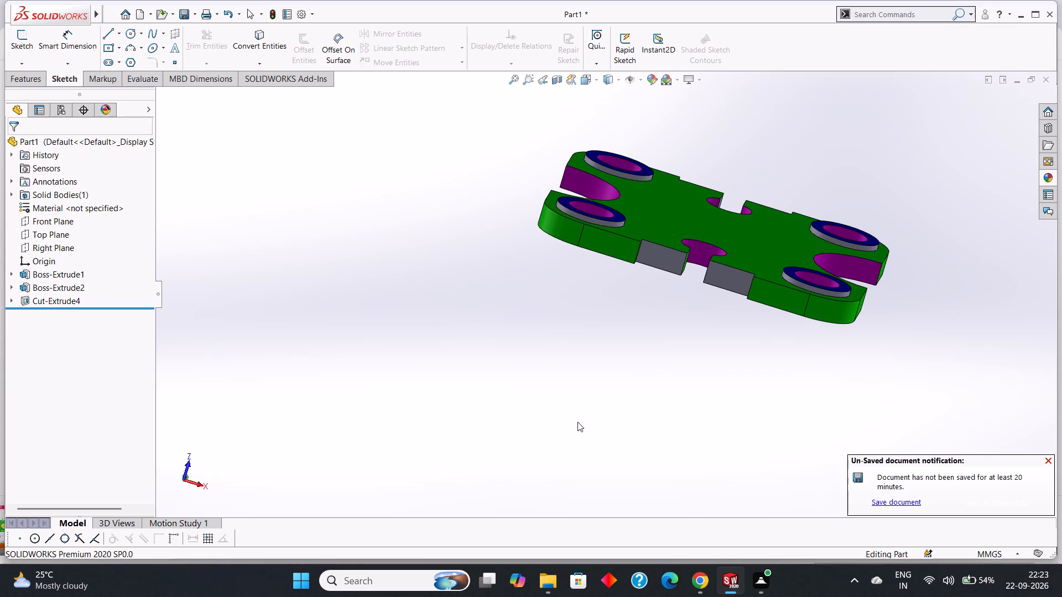
Colour the four outer side faces flanking the two keyhole slot openings red from the basic colours.
scroll(657, 364, down, 1)
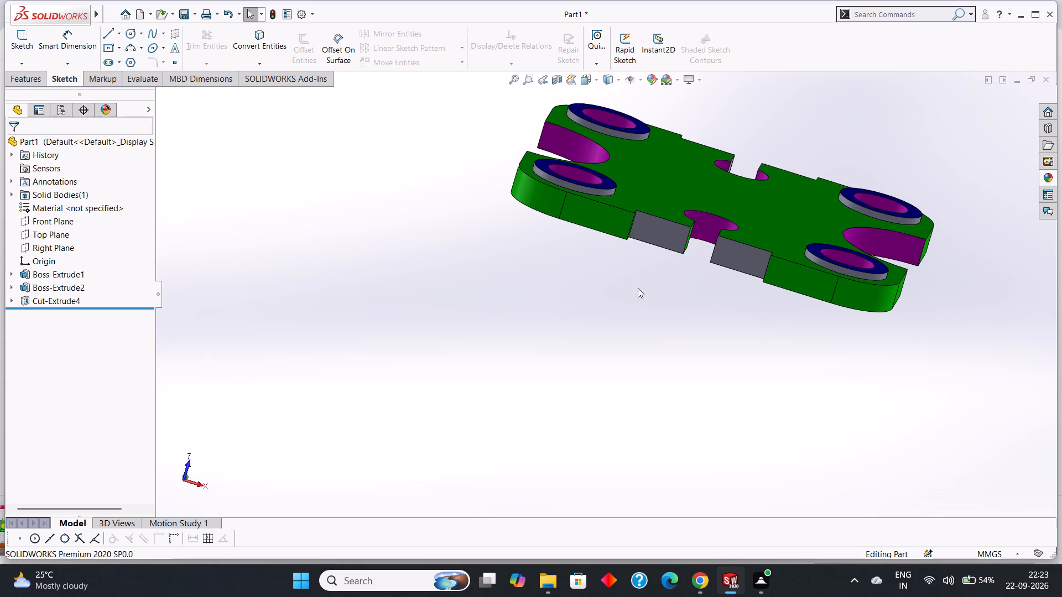
scroll(637, 289, down, 1)
scroll(635, 289, up, 1)
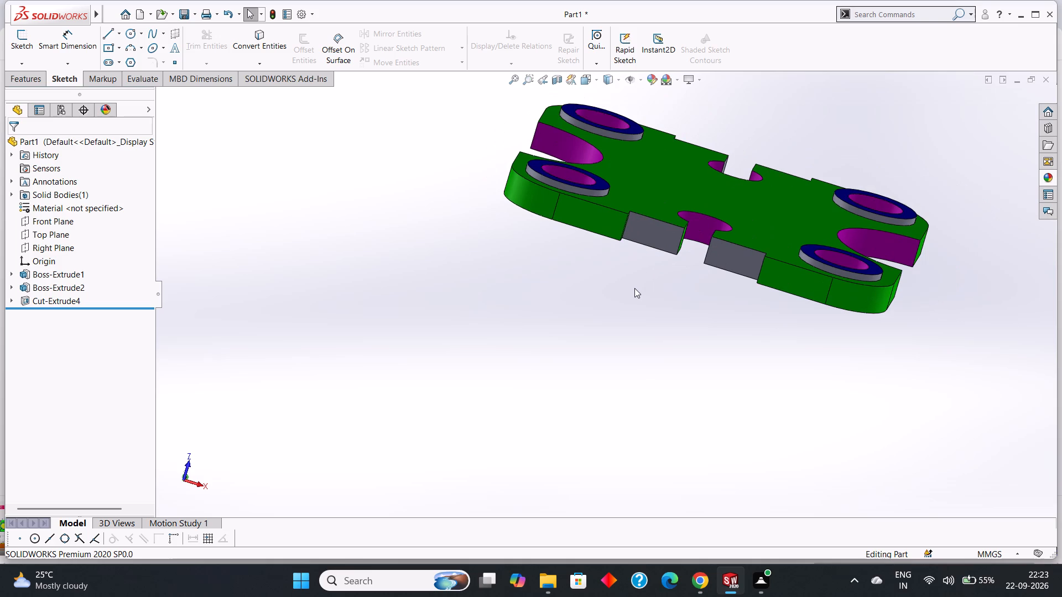
scroll(634, 288, down, 1)
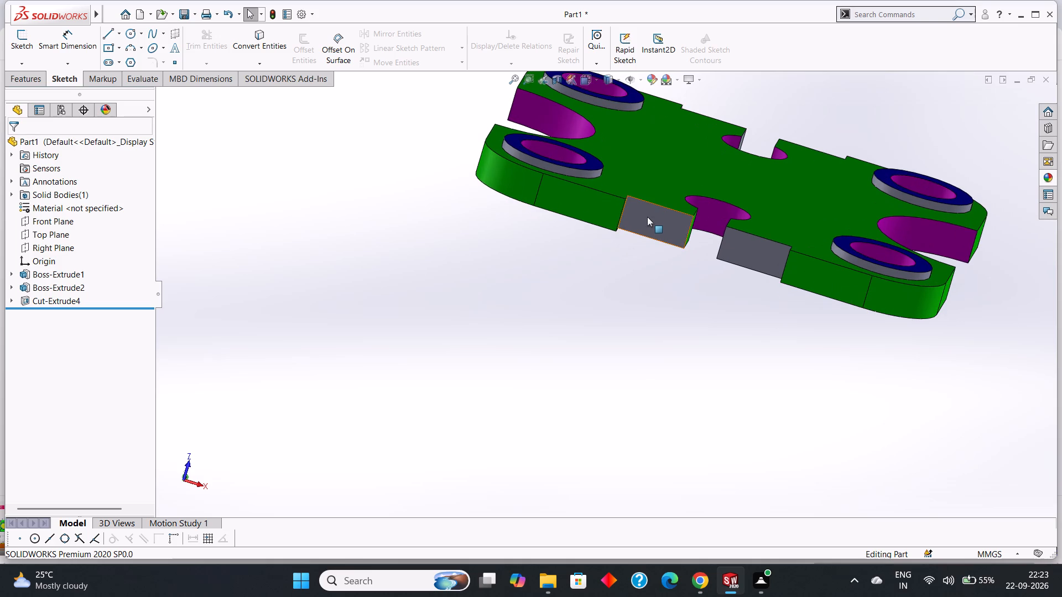
click(650, 215)
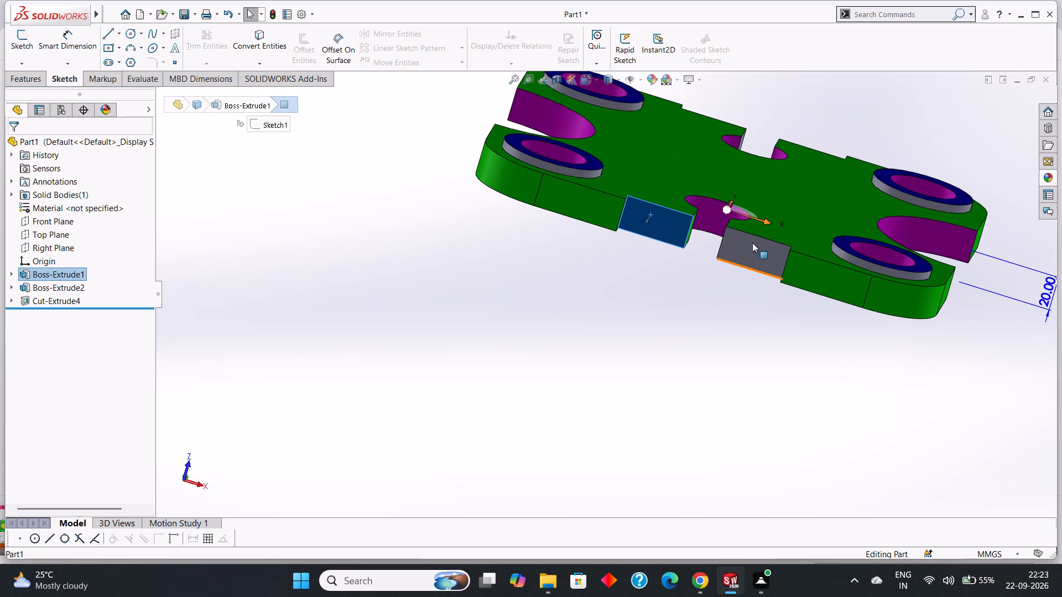
ctrl+click(752, 243)
middle_drag(820, 373, 688, 370)
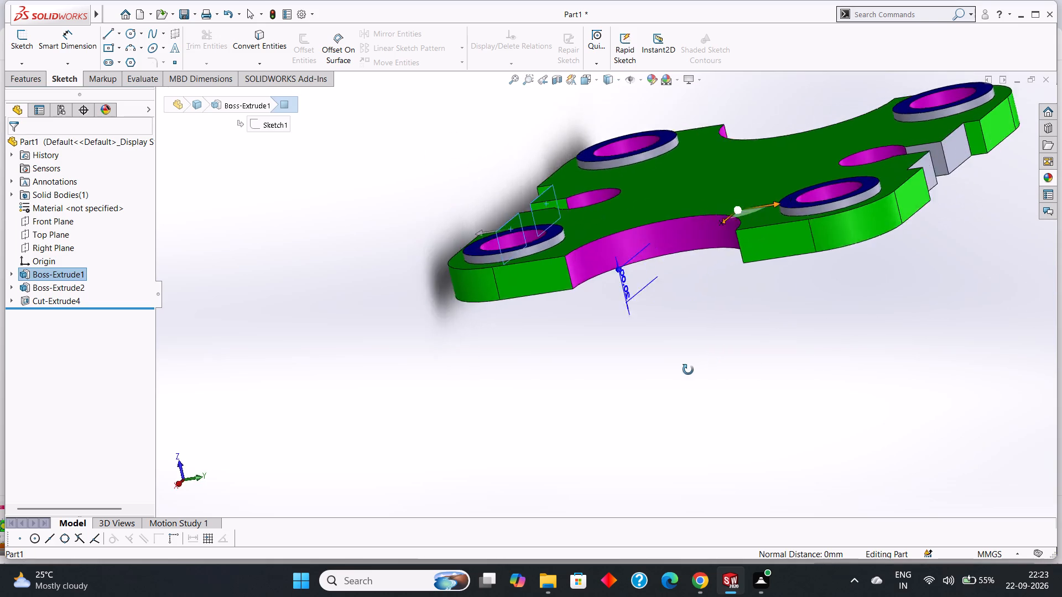
middle_drag(688, 370, 613, 425)
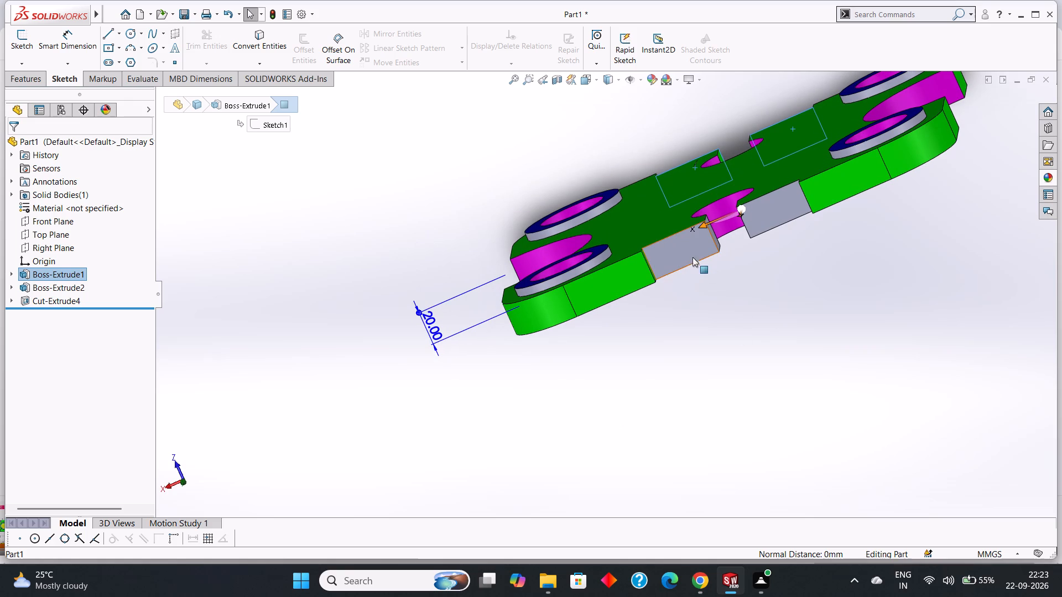
ctrl+click(683, 249)
ctrl+click(781, 208)
middle_drag(903, 287, 892, 362)
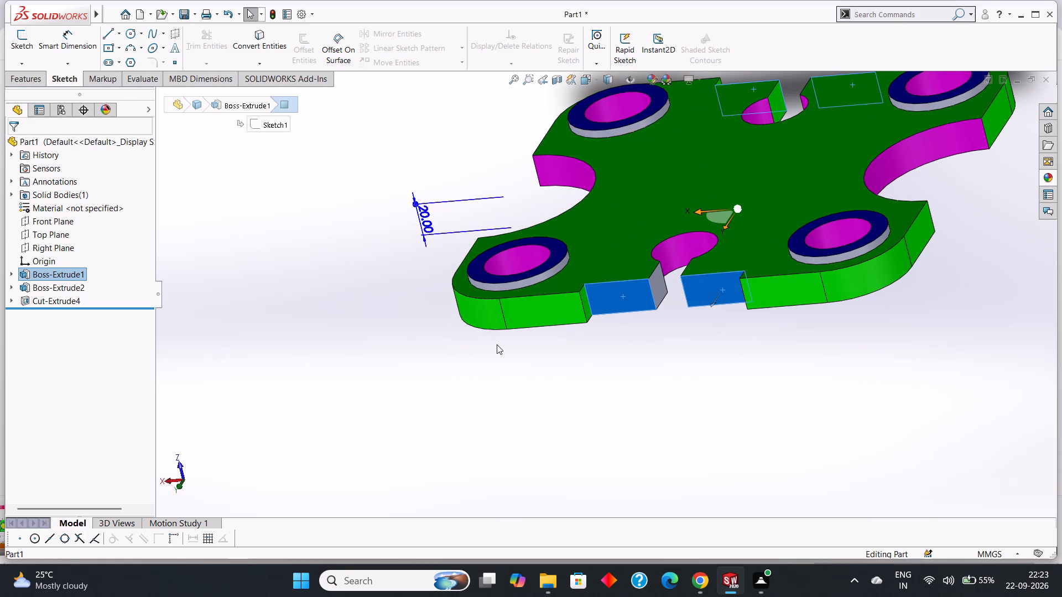
scroll(603, 295, up, 2)
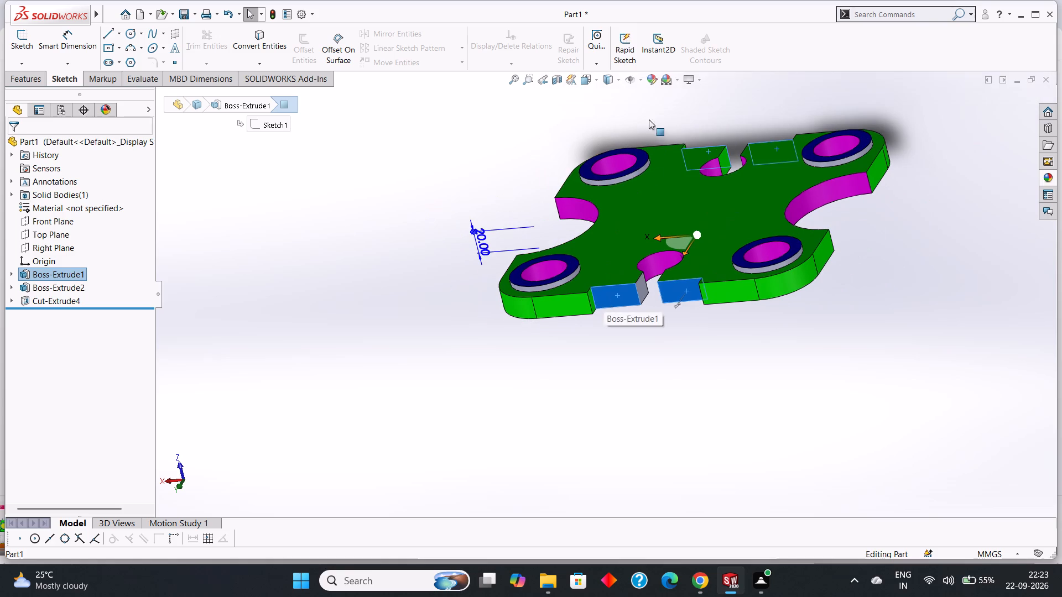
click(650, 78)
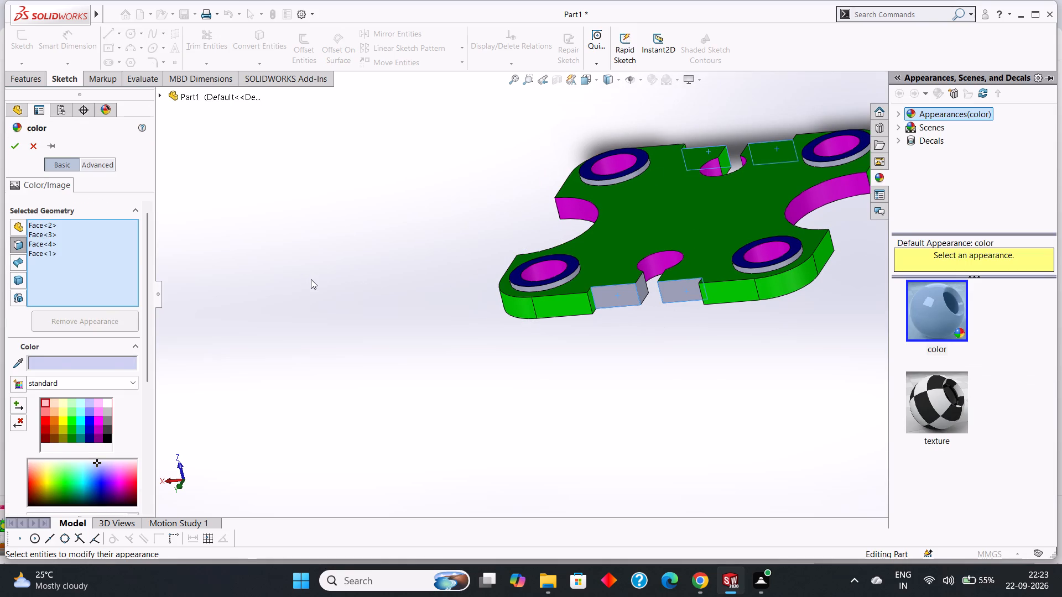
click(45, 361)
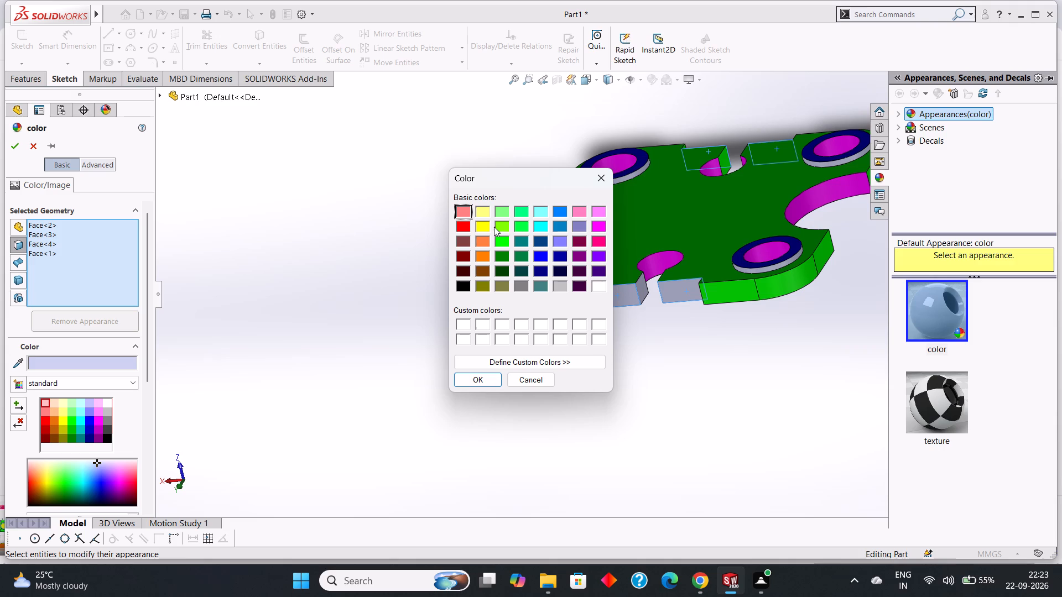
click(465, 223)
click(477, 382)
click(17, 150)
Examine the coloured plate from several angles, checking the ring faces, slot necks and side walls for missing colour.
middle_drag(415, 403, 512, 522)
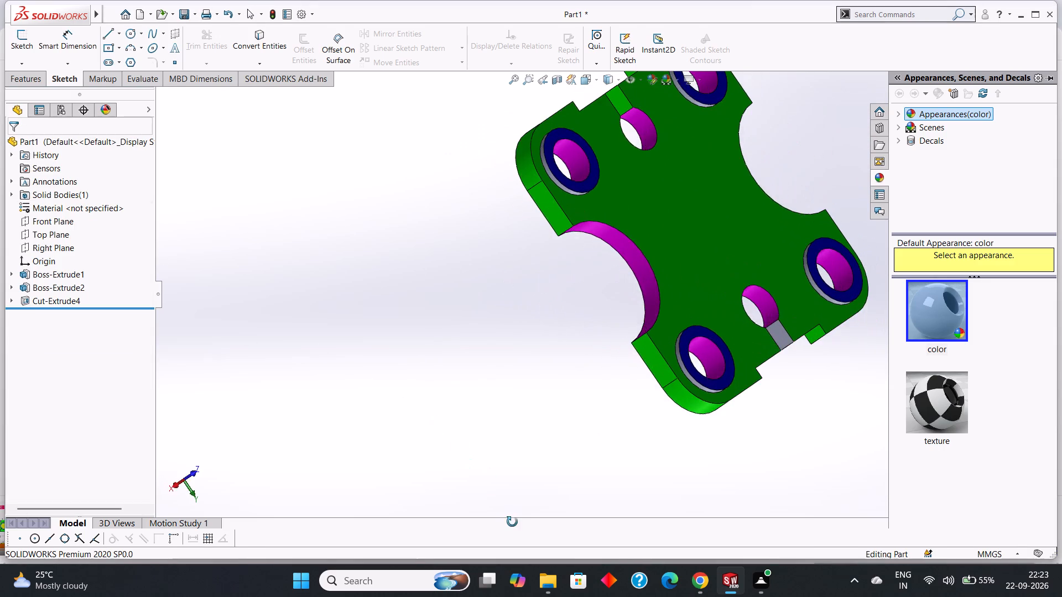
middle_drag(512, 522, 514, 522)
middle_drag(545, 371, 578, 436)
scroll(580, 428, up, 4)
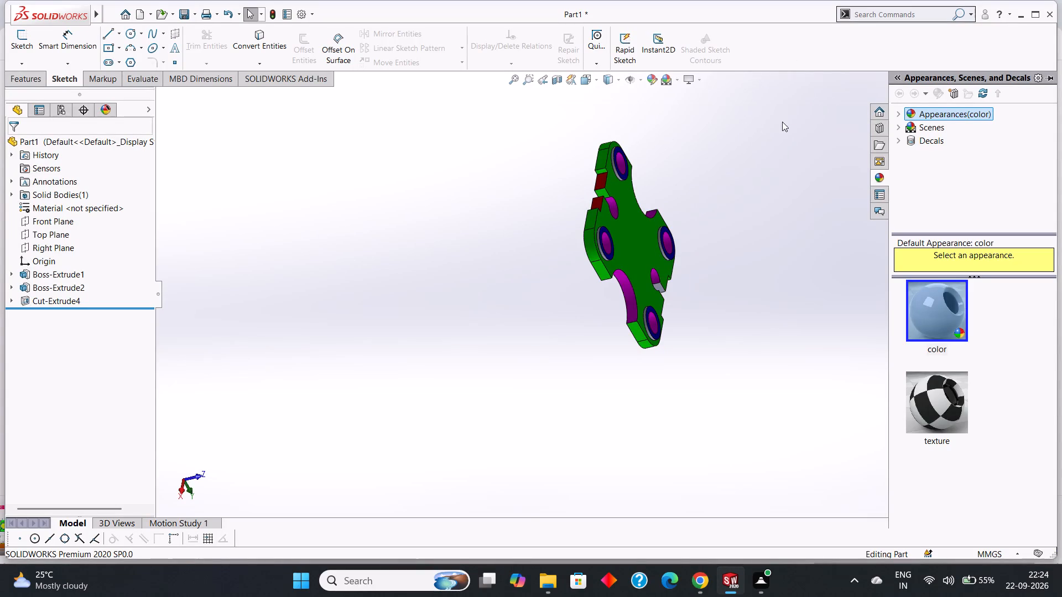
scroll(756, 171, up, 1)
middle_drag(775, 170, 738, 135)
scroll(737, 142, up, 1)
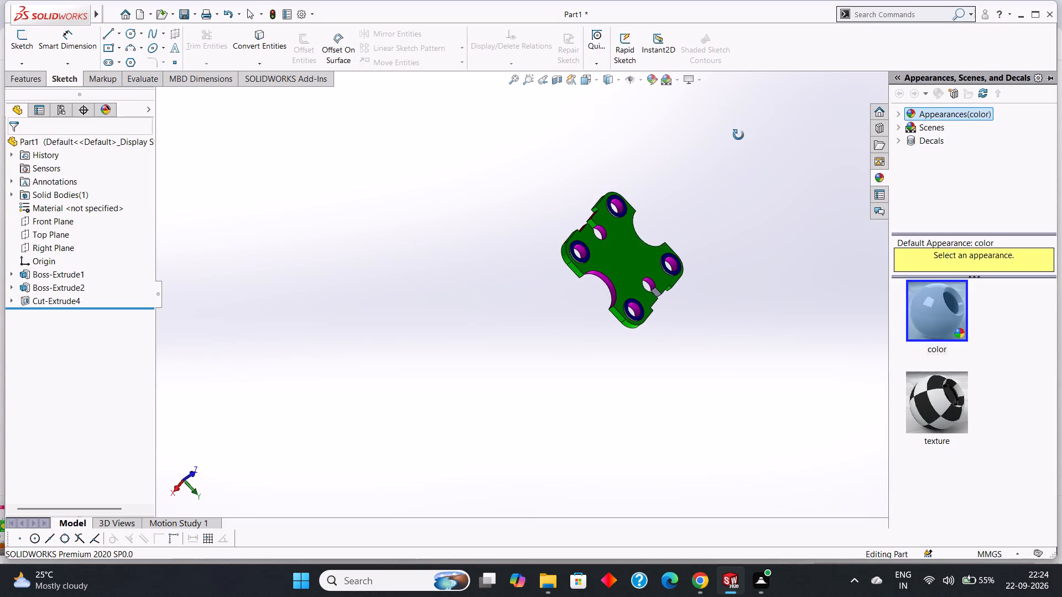
middle_drag(738, 135, 736, 135)
middle_drag(654, 373, 638, 355)
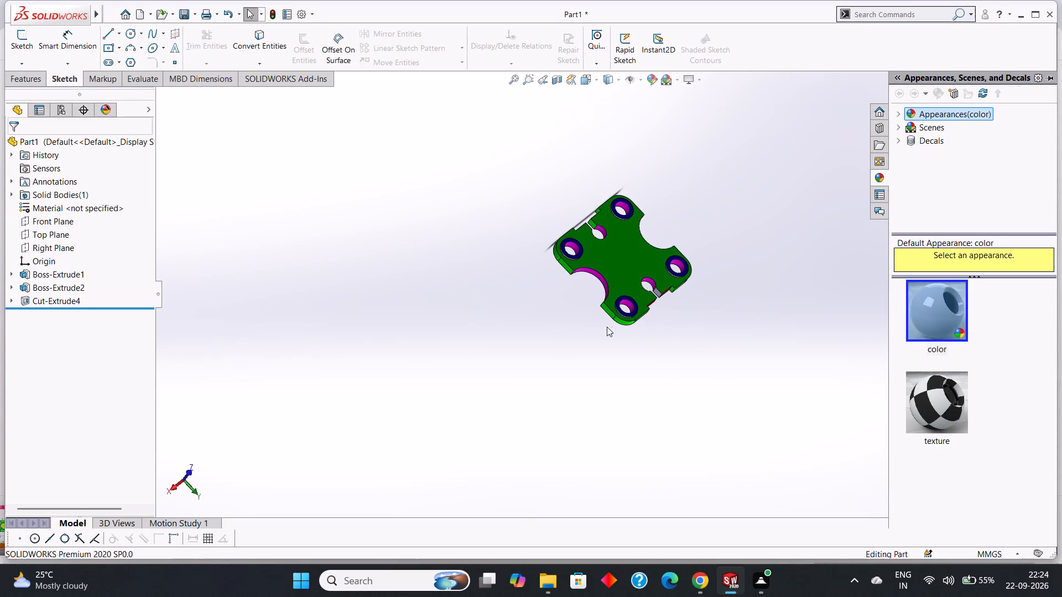
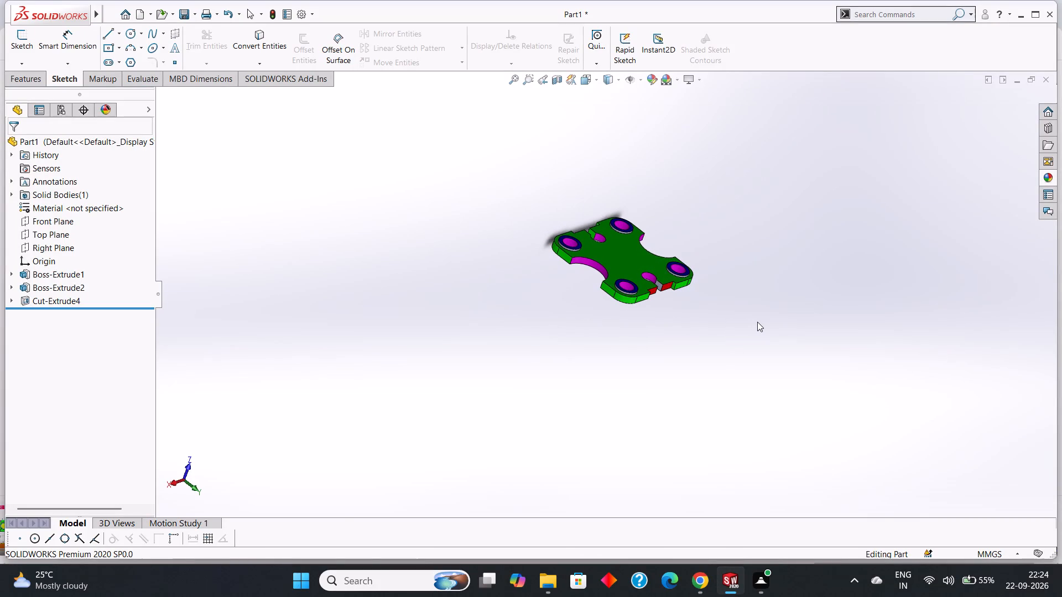
Save the part as a SOLIDWORKS Part named "four-point mounting plate" in the tryfuji folder.
key(ctrl+s)
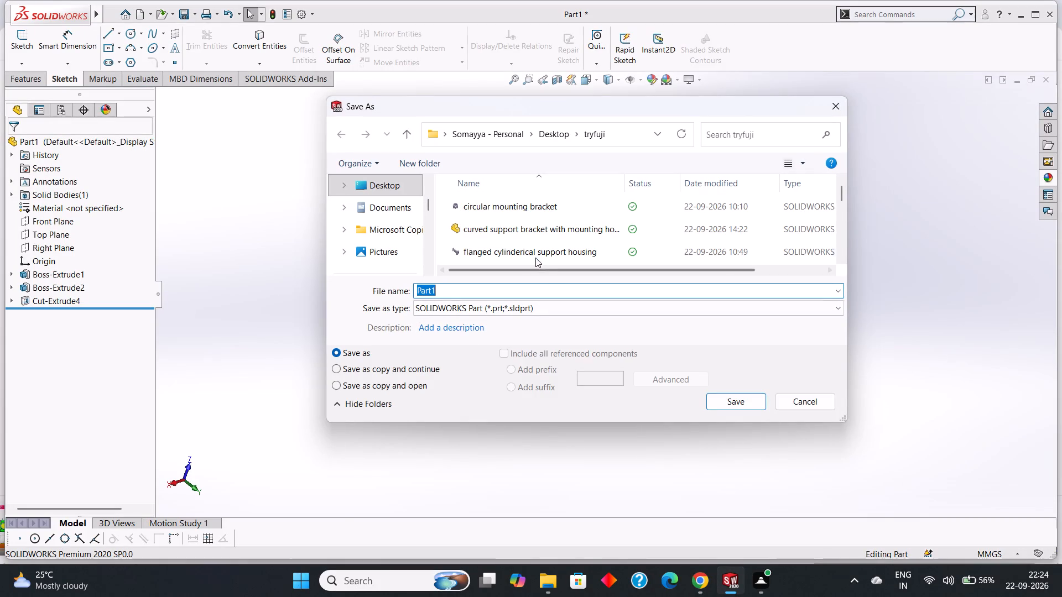
key(BackSpace)
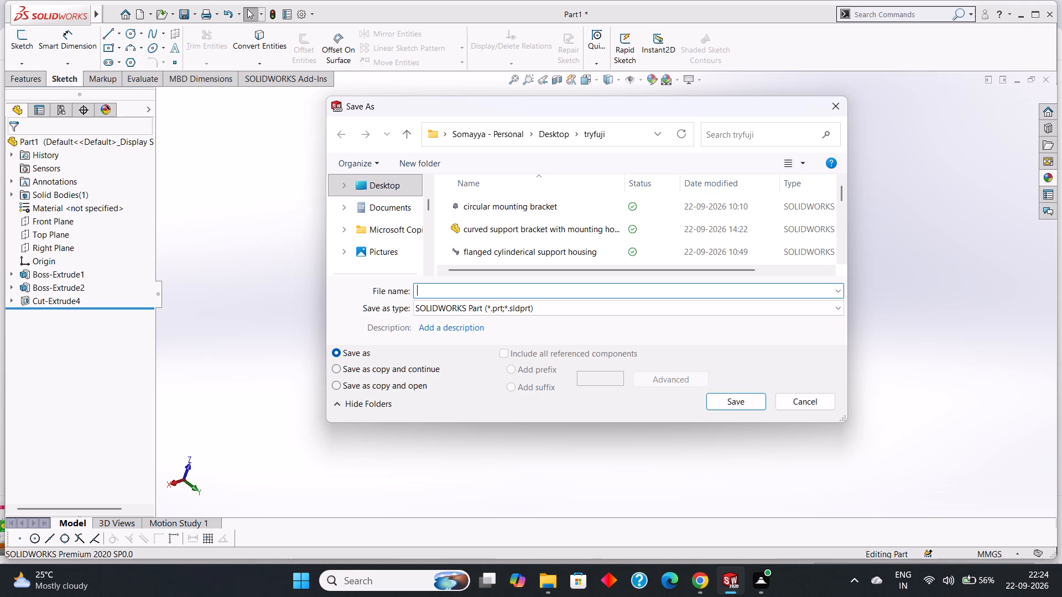
text(fout)
key(BackSpace)
text(r-point)
key(space)
text(mounting)
key(space)
text(plate)
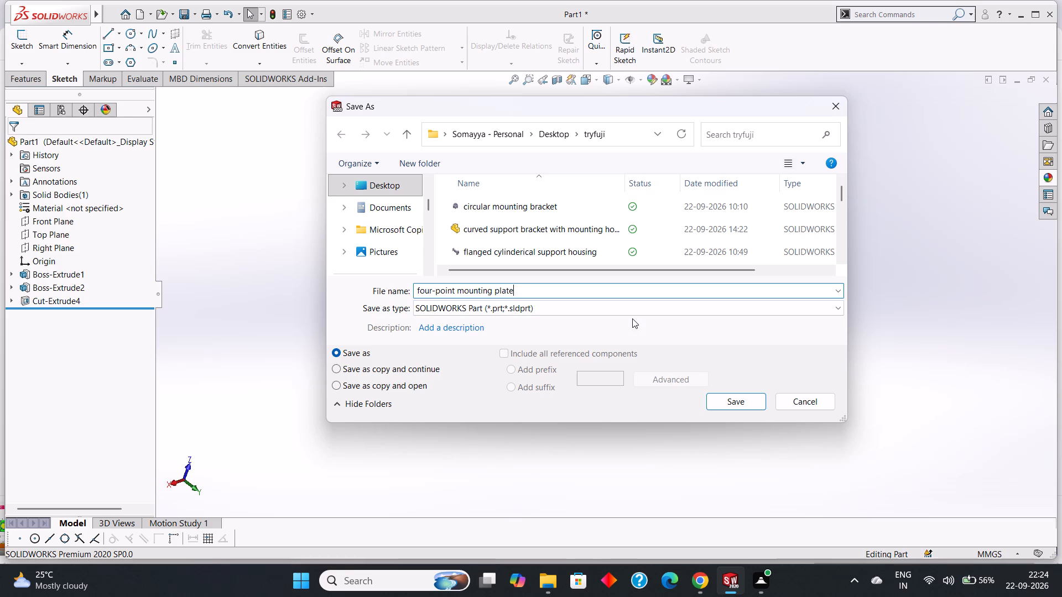
click(735, 404)
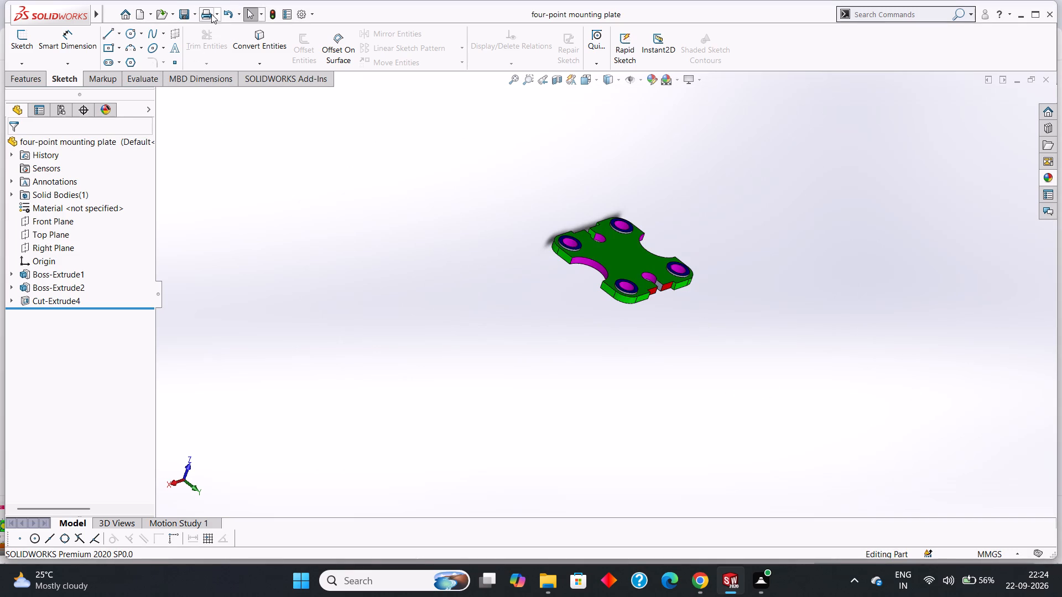
Save a copy of the part in Adobe Portable Document Format (*.pdf) under the same name in the tryfuji folder.
click(196, 13)
click(207, 40)
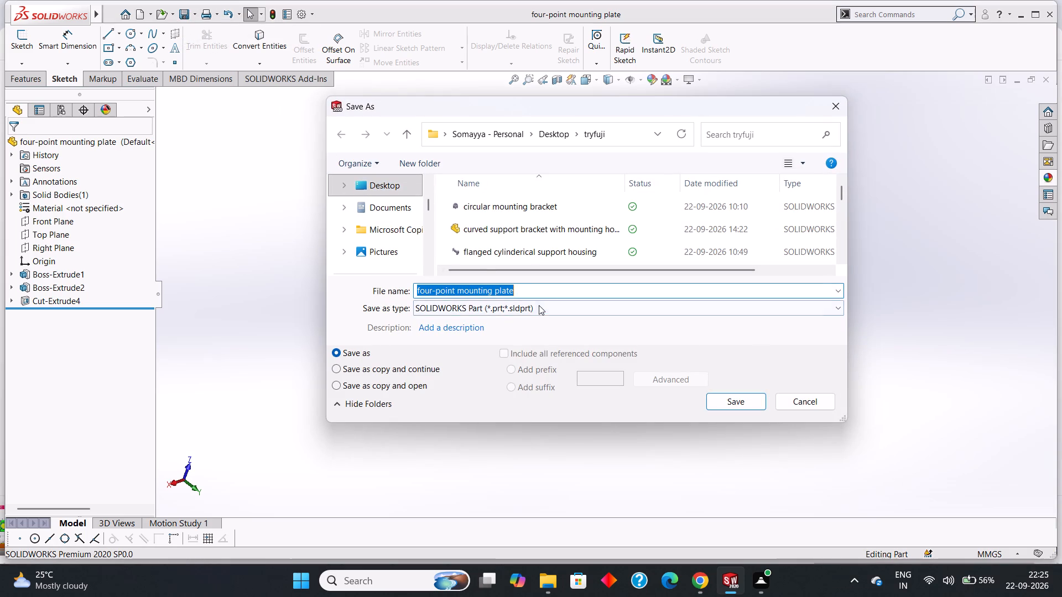
click(539, 309)
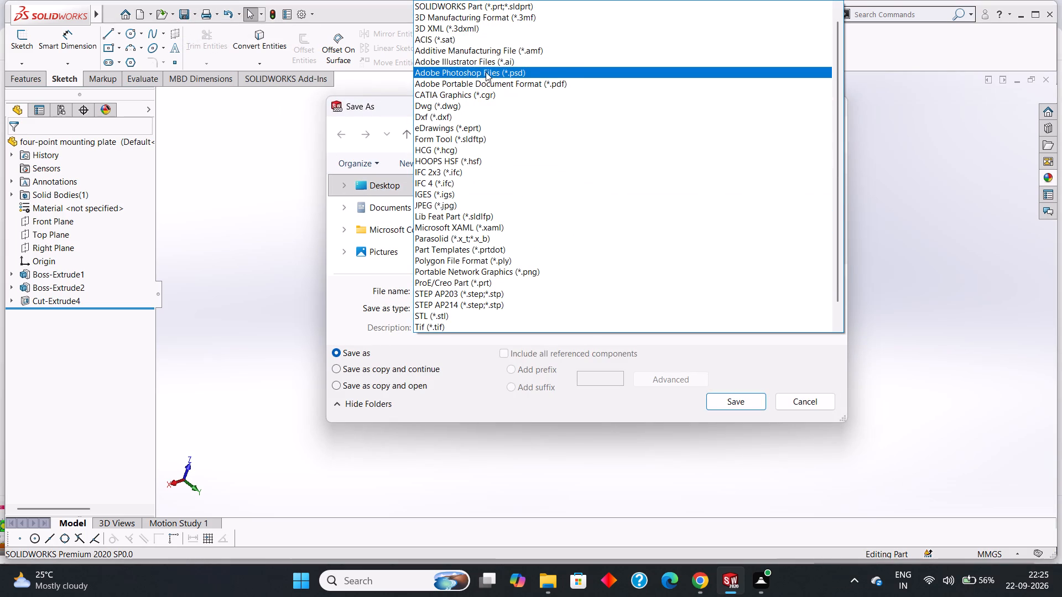
click(522, 80)
click(567, 328)
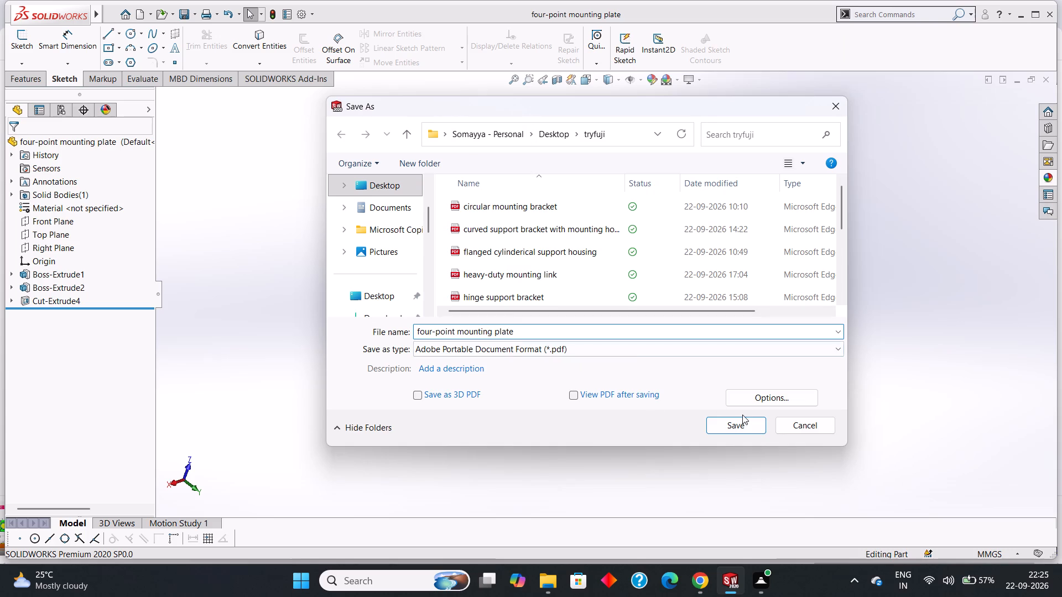
click(744, 425)
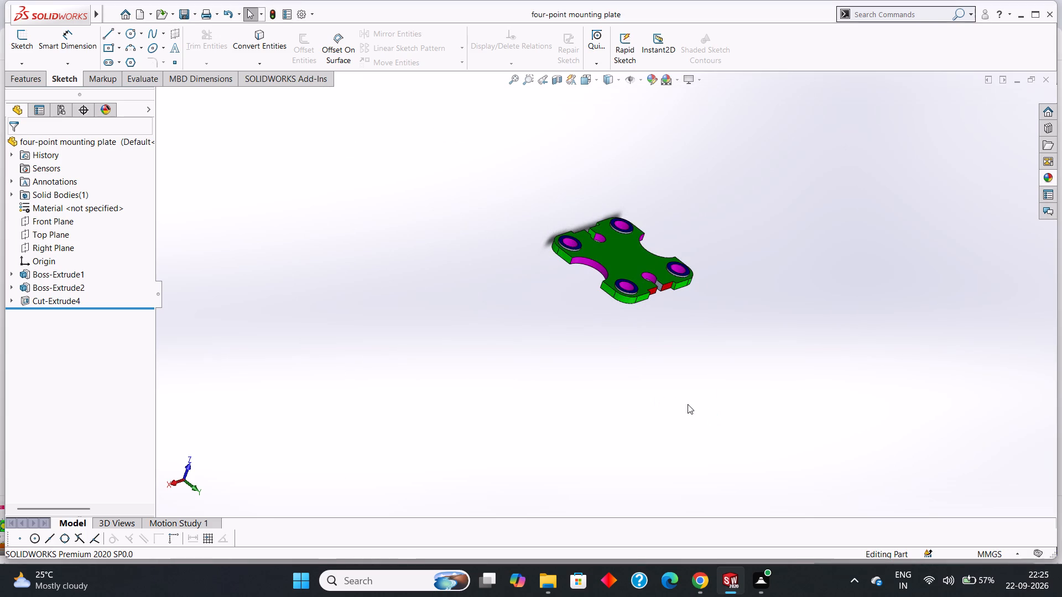